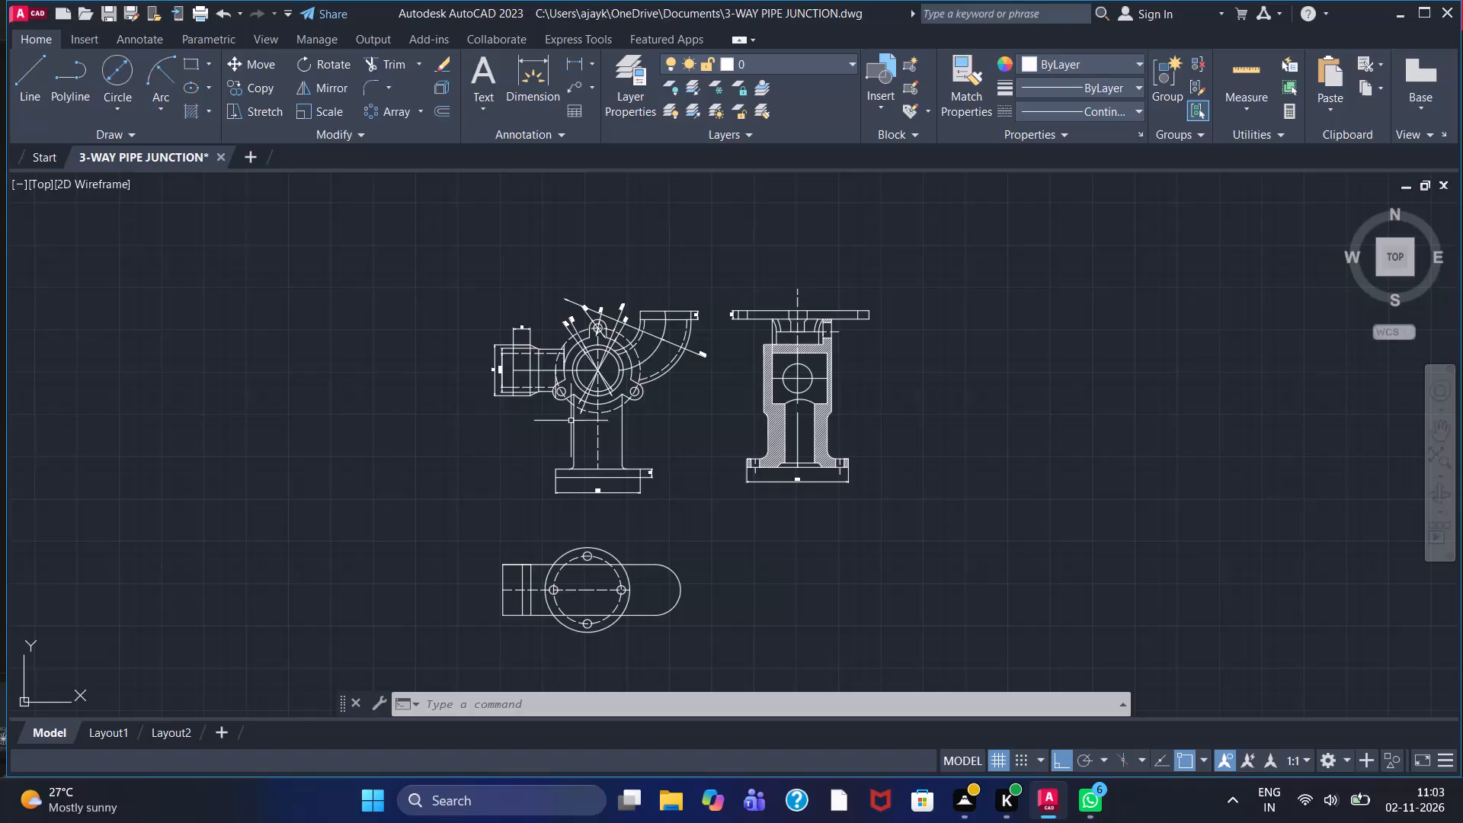
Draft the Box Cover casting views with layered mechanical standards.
Create a new blank drawing and close the 3-WAY PIPE JUNCTION drawing.
left_click(248, 152)
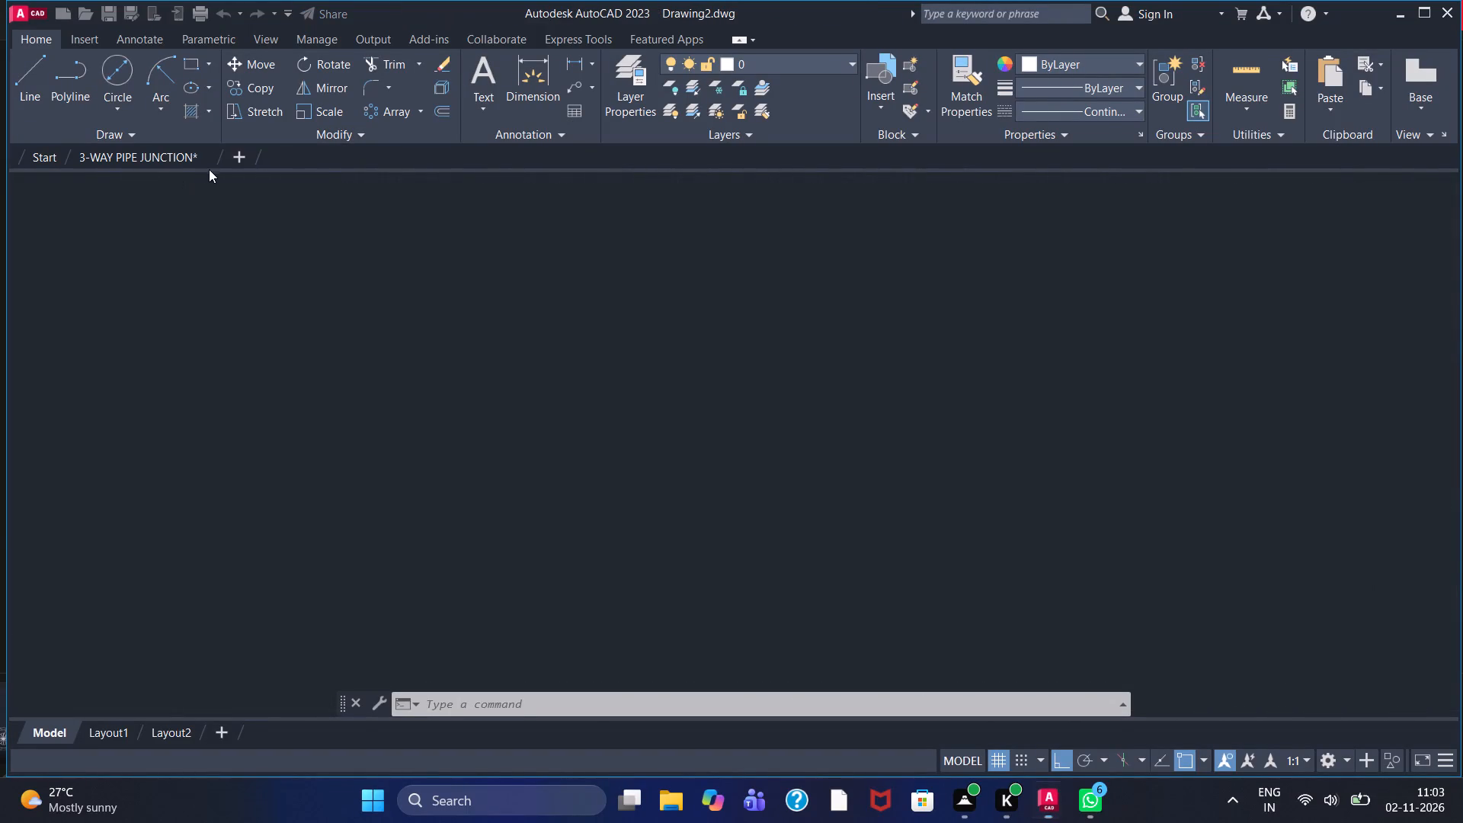
left_click(206, 151)
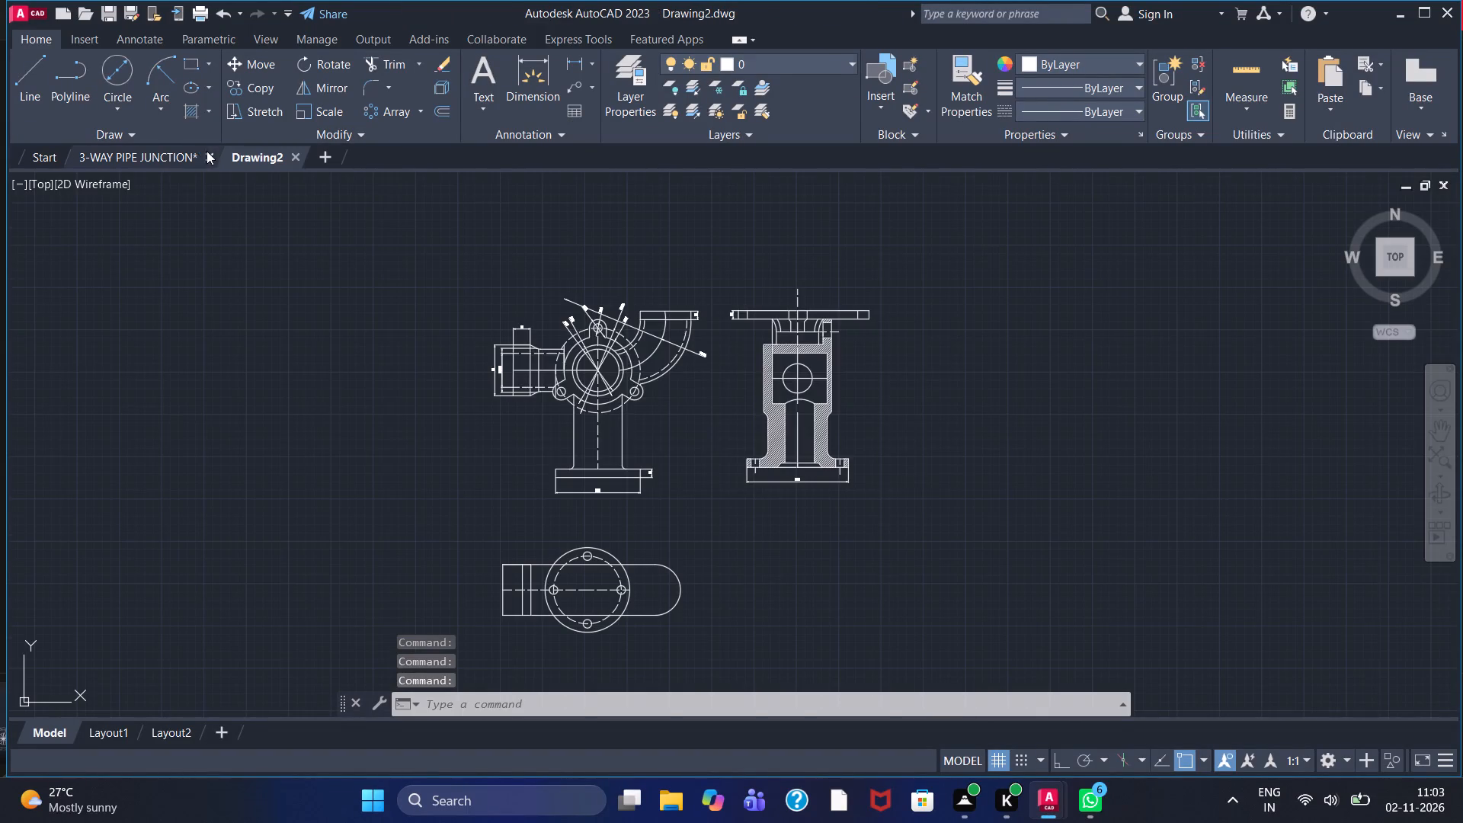
left_click(798, 440)
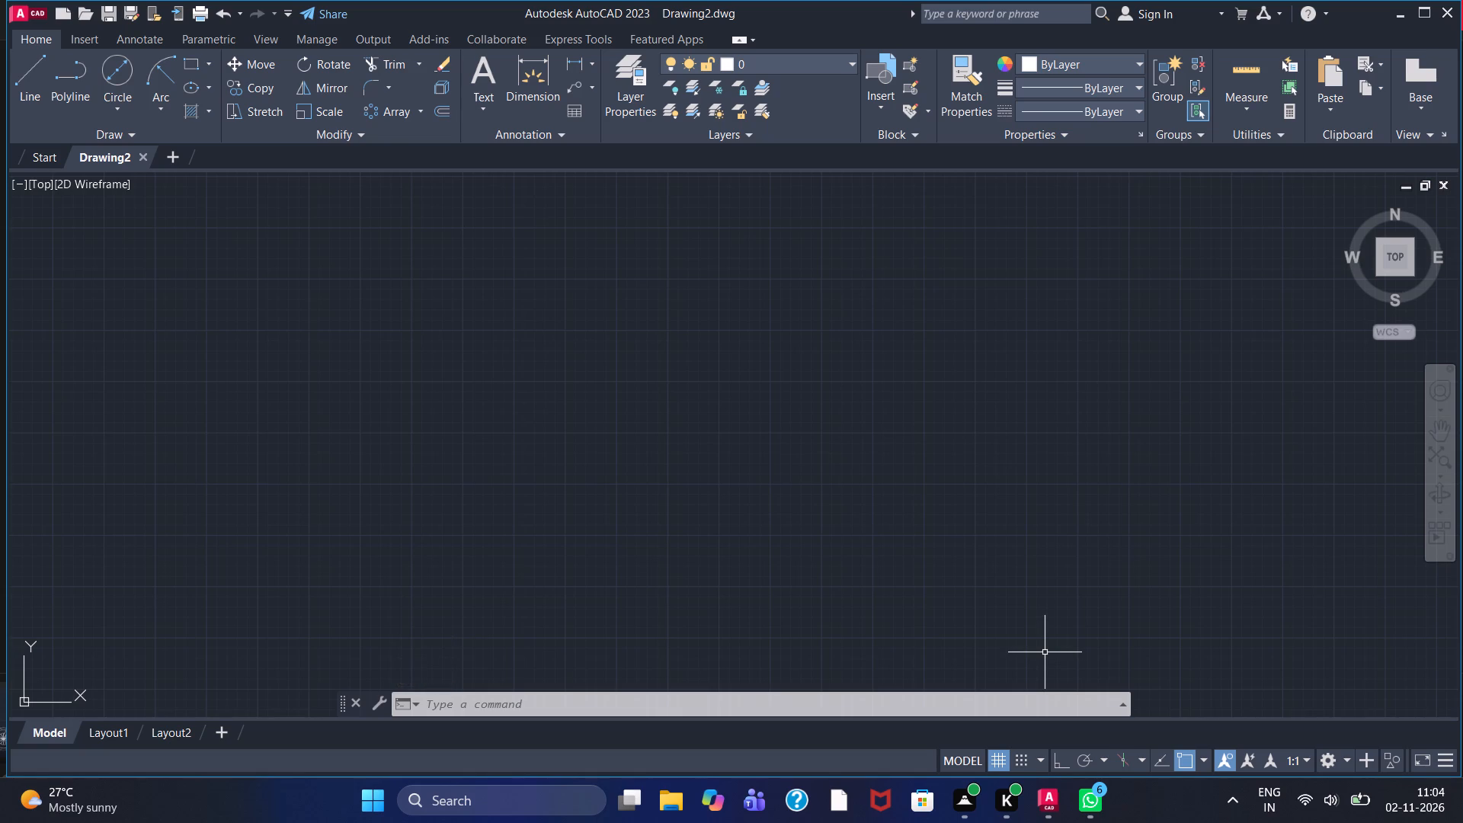
With ortho mode on, draw a 219-unit horizontal base line and a 100-unit vertical line upward from its right end.
scroll(936, 599, "down", 1)
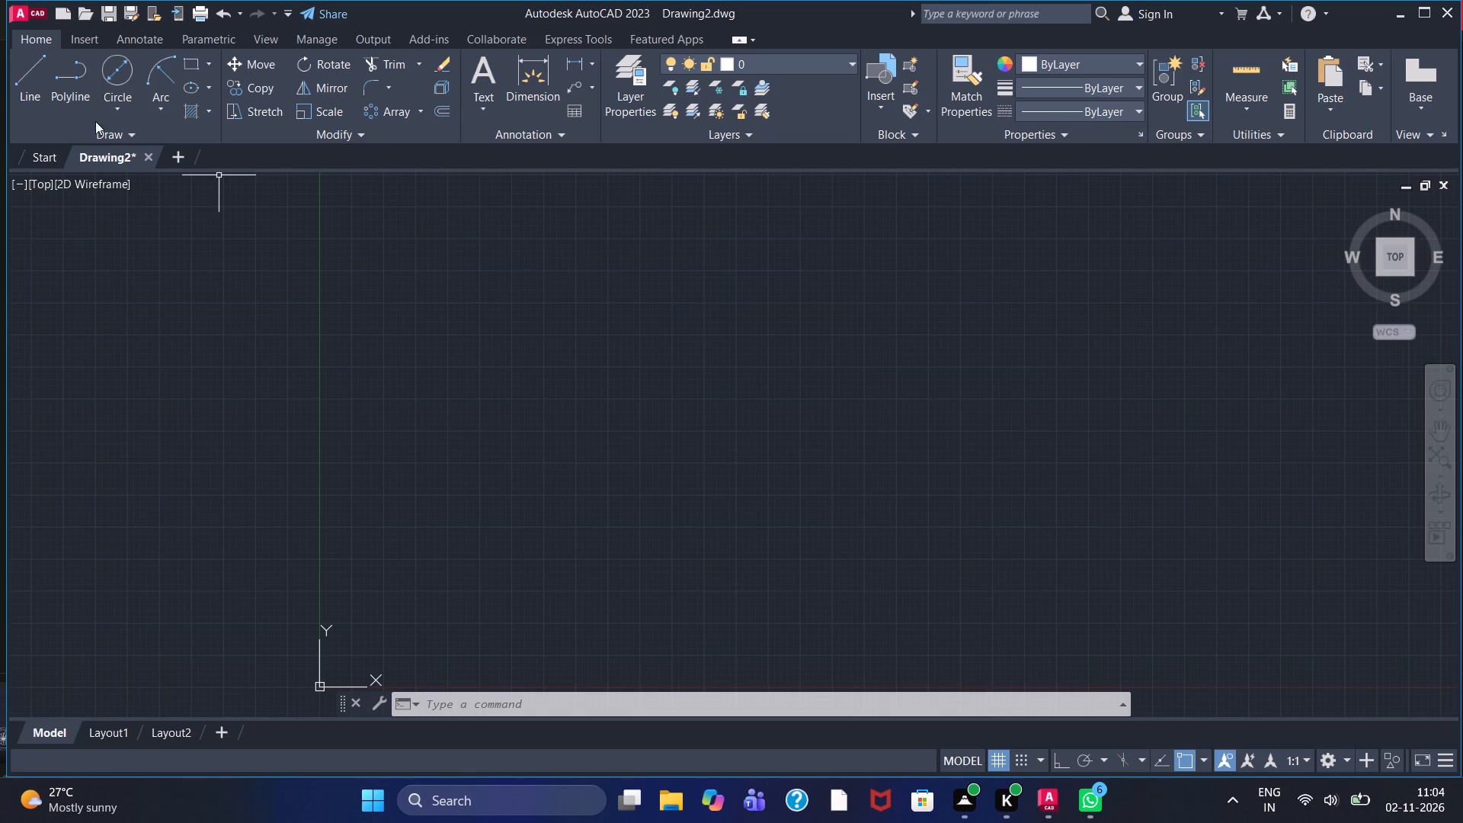
left_click(43, 87)
scroll(547, 470, "up", 2)
scroll(420, 424, "up", 2)
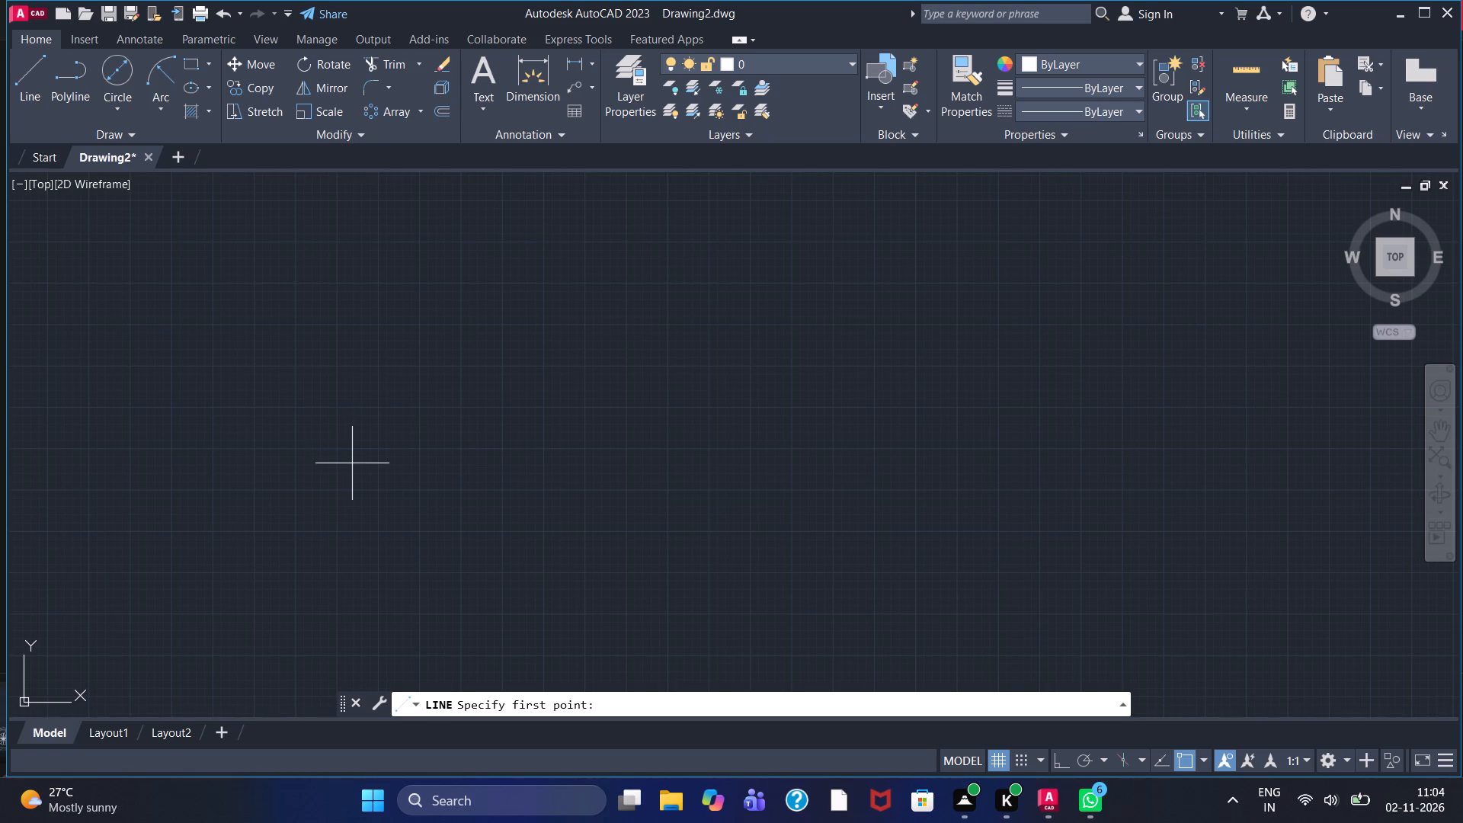
scroll(466, 428, "down", 1)
left_click(17, 91)
left_click(247, 473)
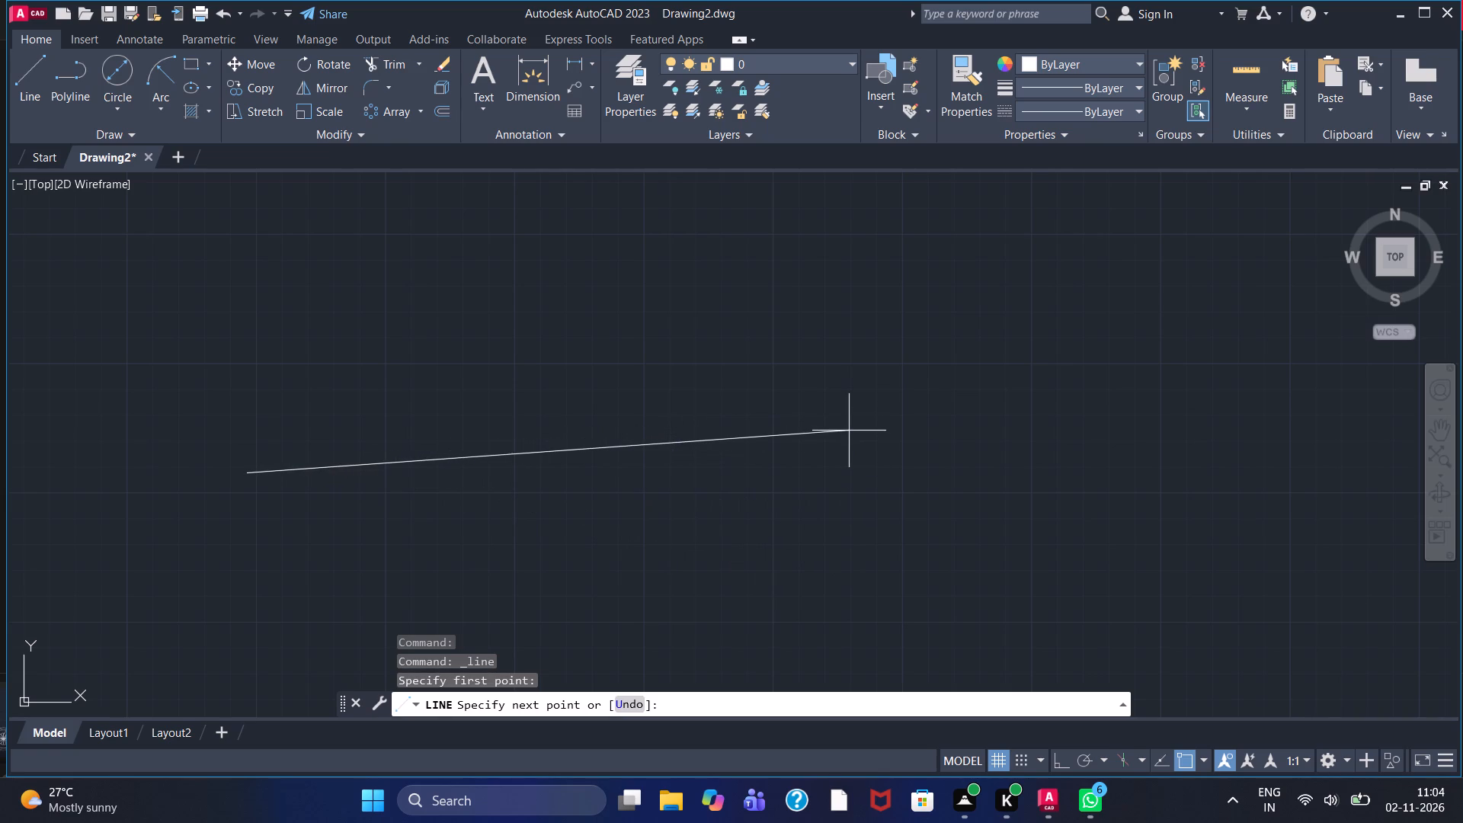
key("F8")
type("219")
key("Return")
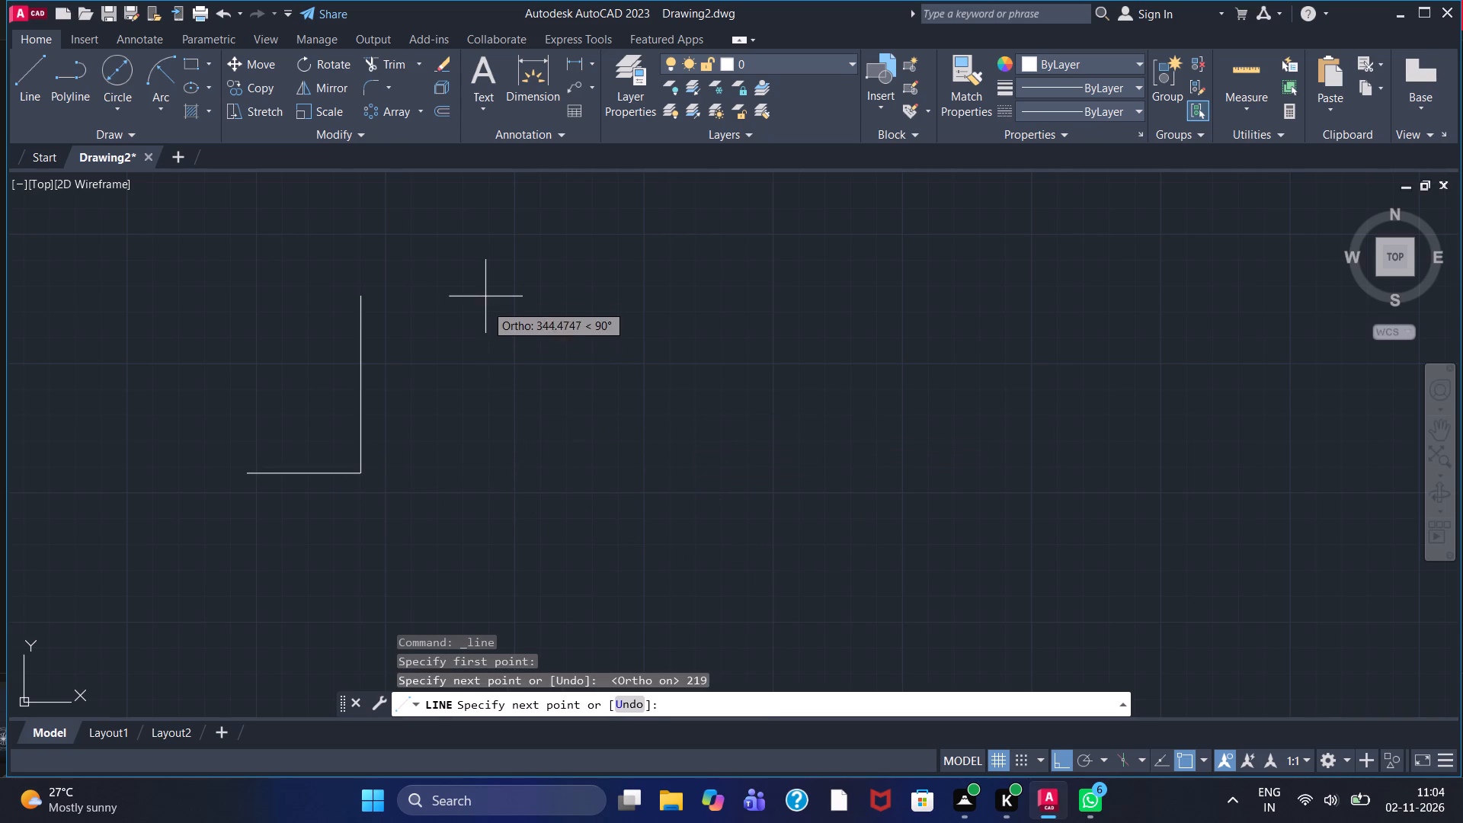
scroll(318, 416, "up", 2)
middle_click_drag(314, 428, 592, 333)
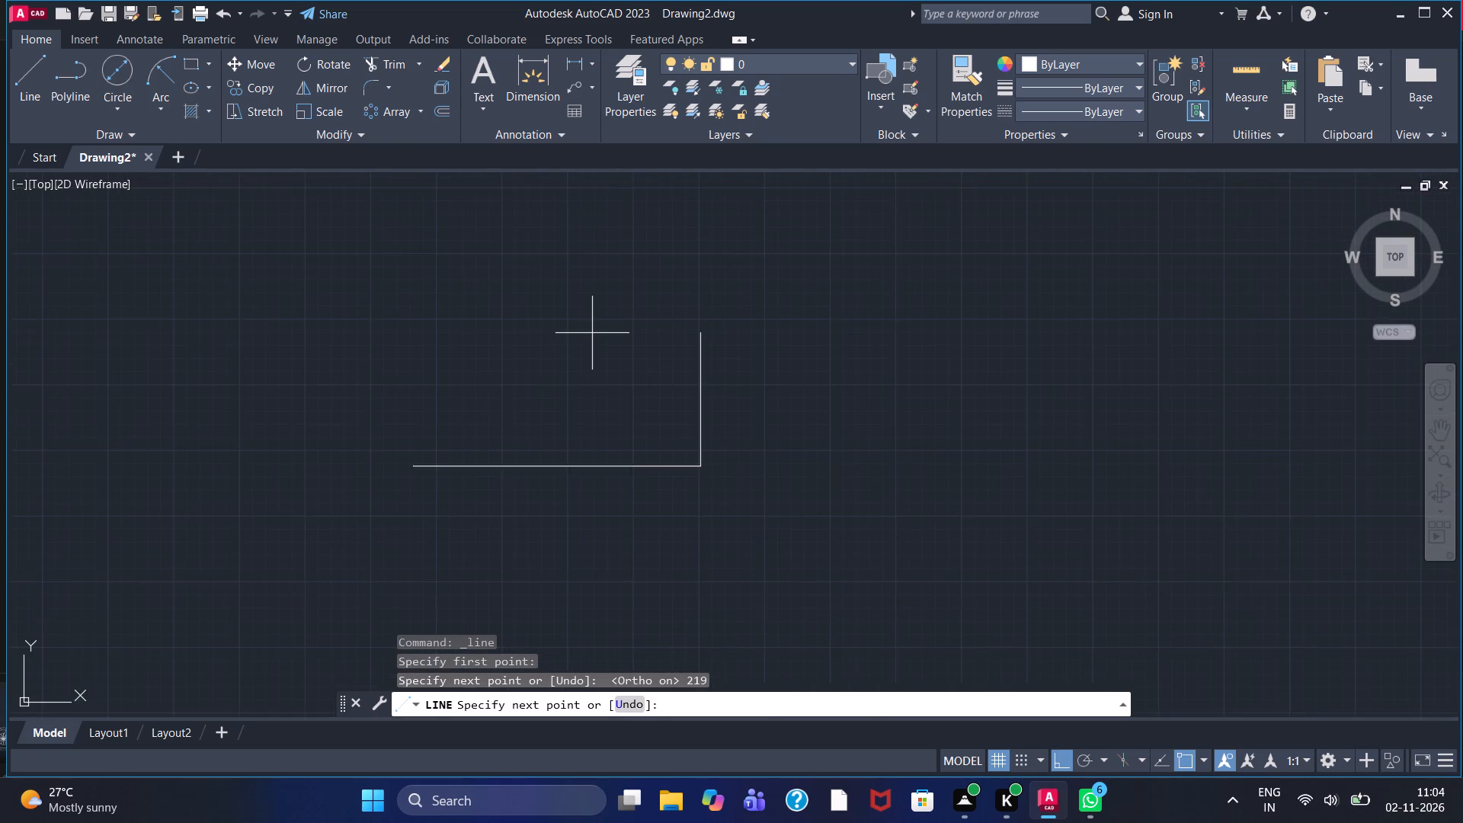
scroll(592, 333, "up", 1)
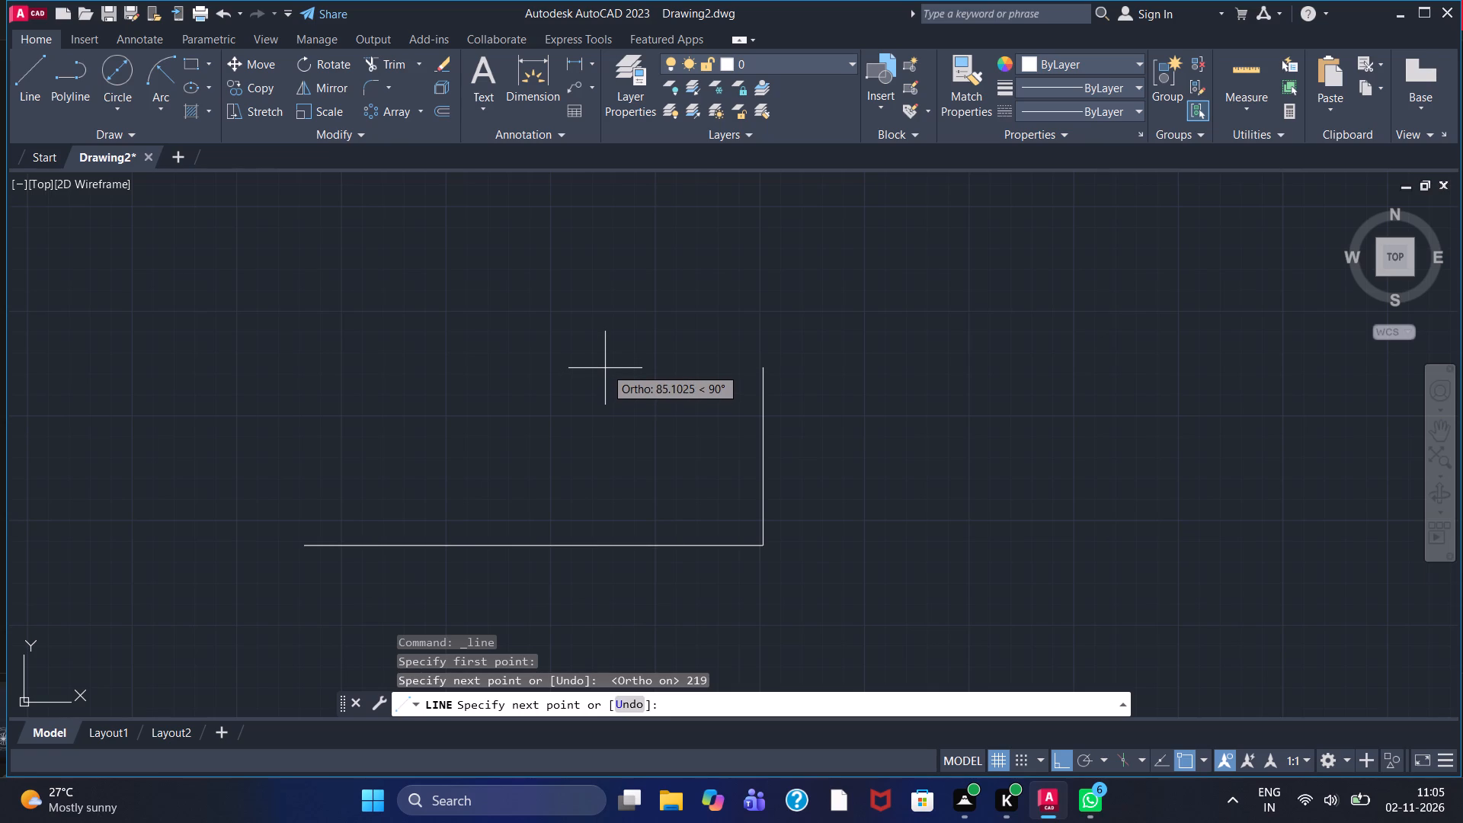
type("100")
key("Return")
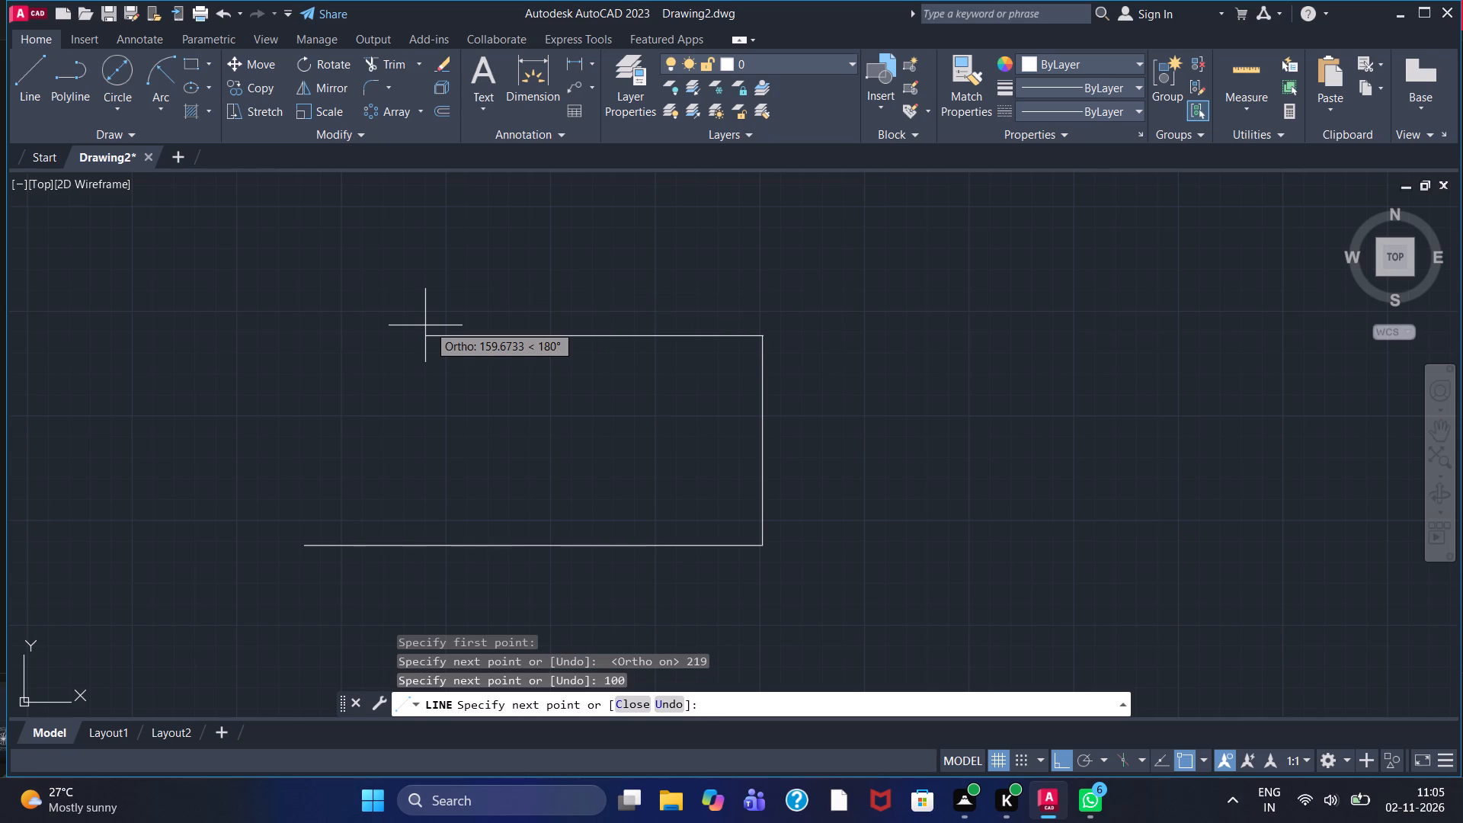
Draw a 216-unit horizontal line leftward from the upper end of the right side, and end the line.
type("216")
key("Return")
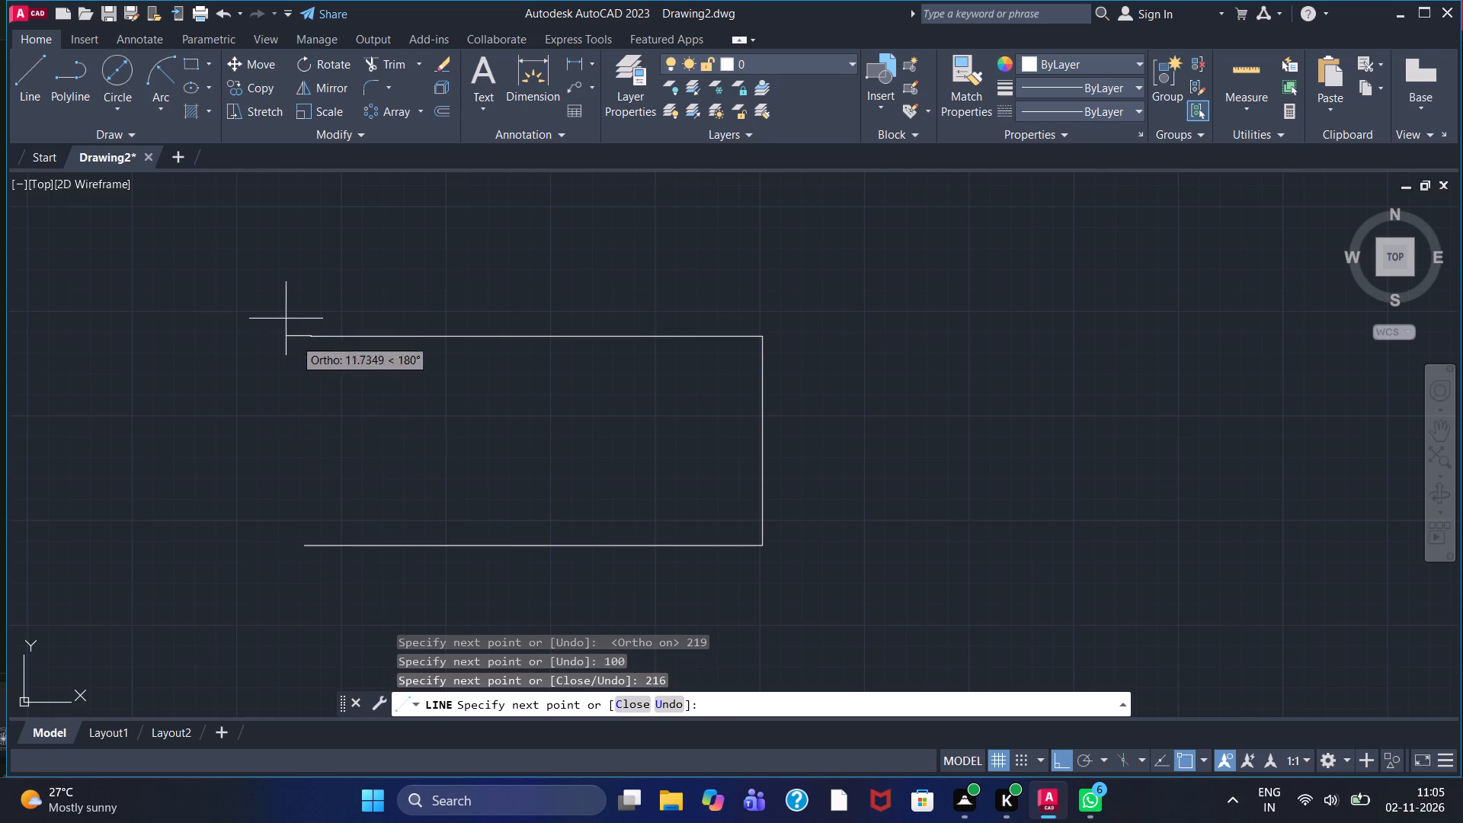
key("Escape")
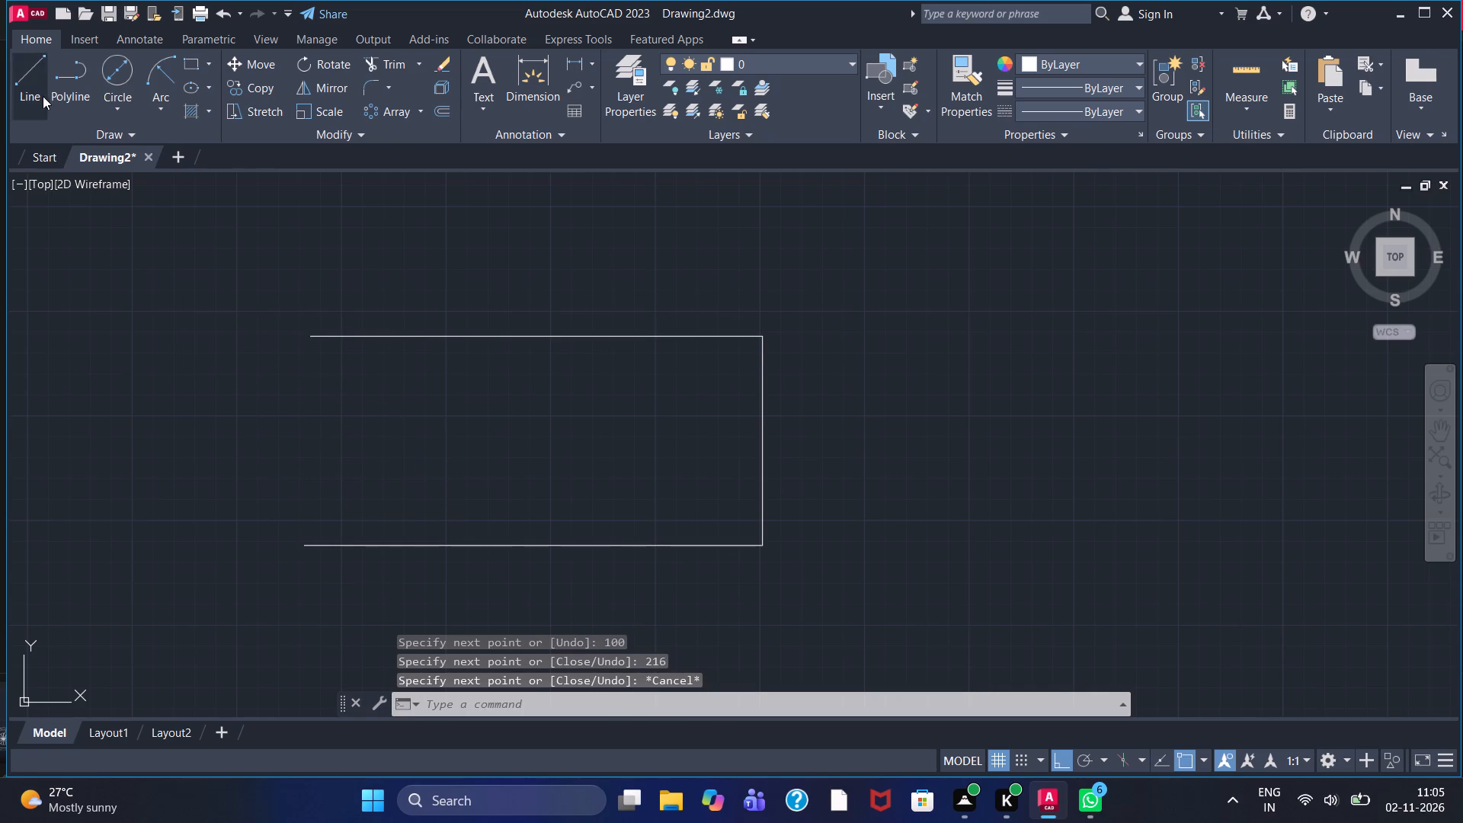
Draw a 100-unit vertical line upward from the base line's left end.
left_click(37, 88)
left_click_drag(302, 544, 302, 530)
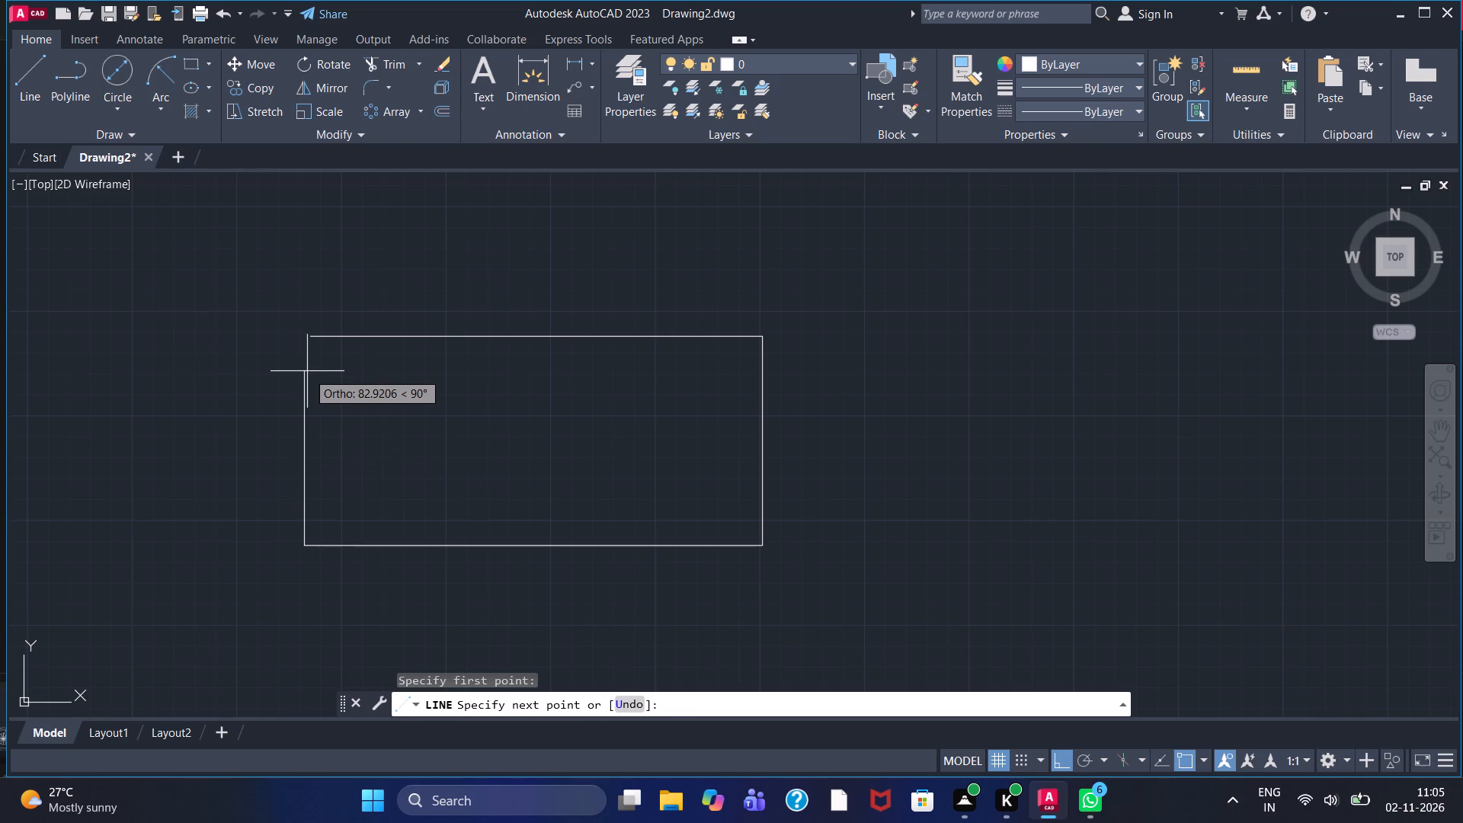
type("100")
key("Return")
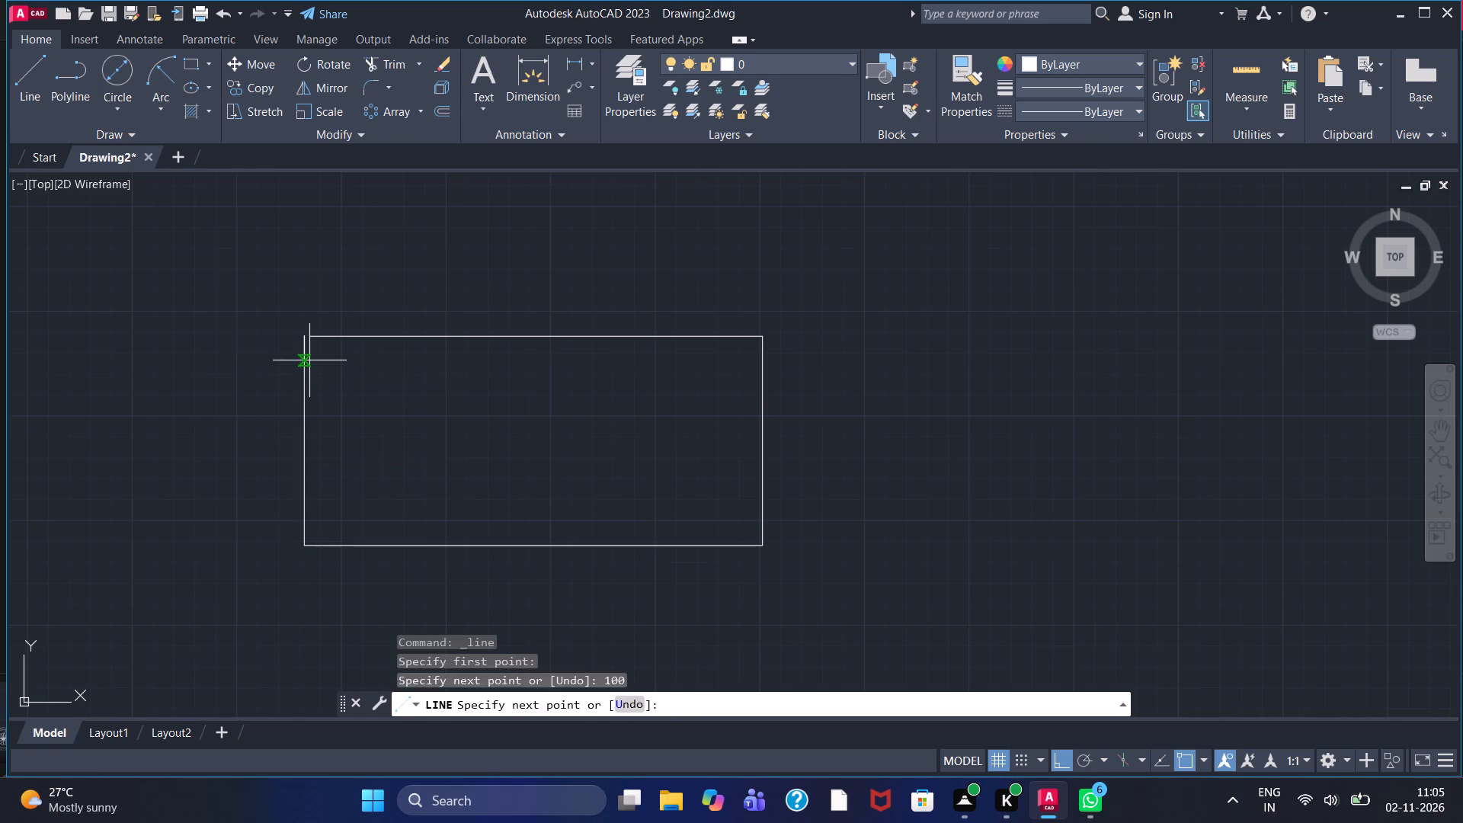
key("Escape")
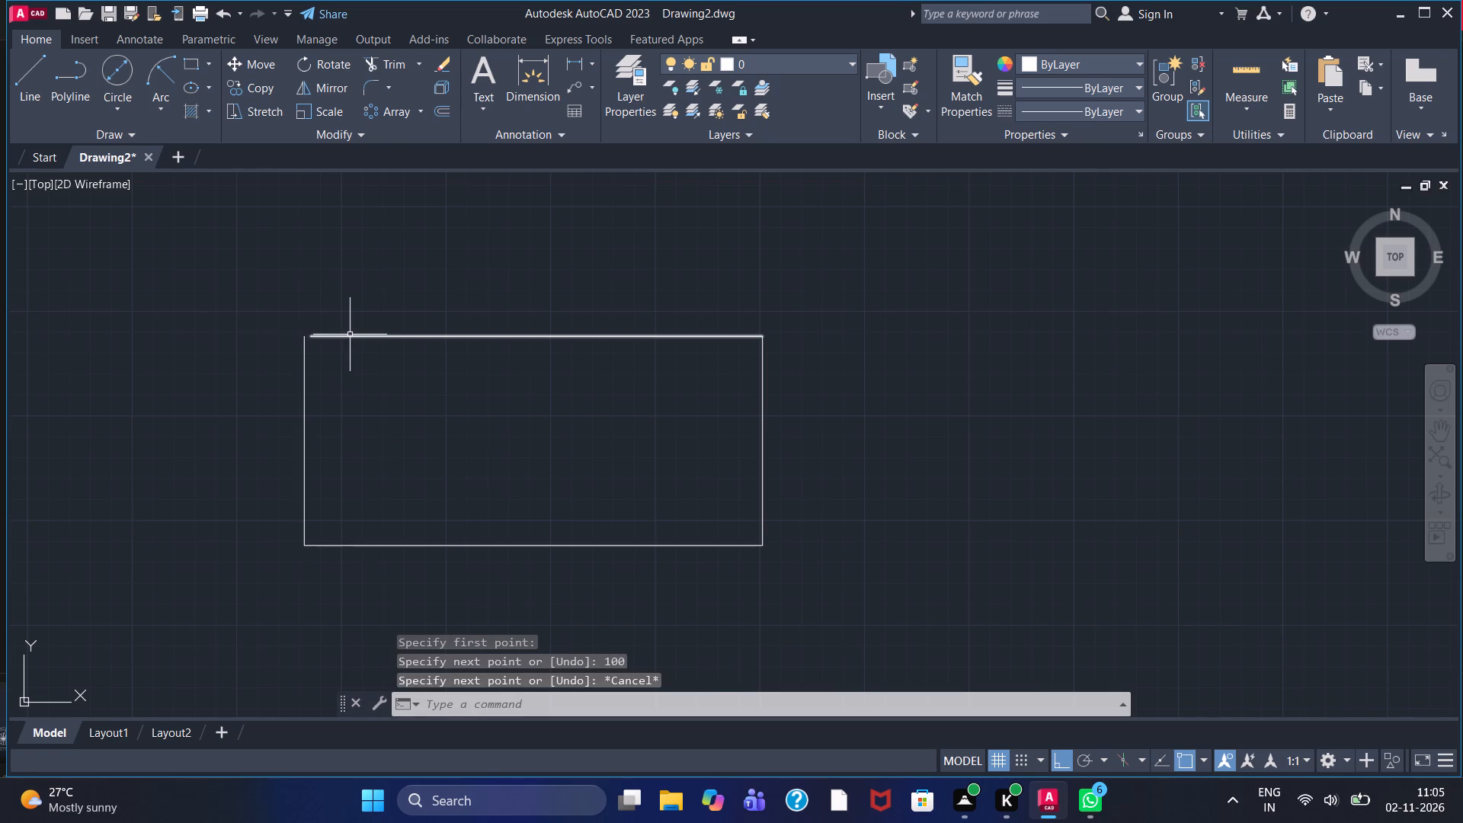
Replace the 216-unit top line with a line joining the upper endpoints of the left and right sides.
double_click(350, 334)
key("Delete")
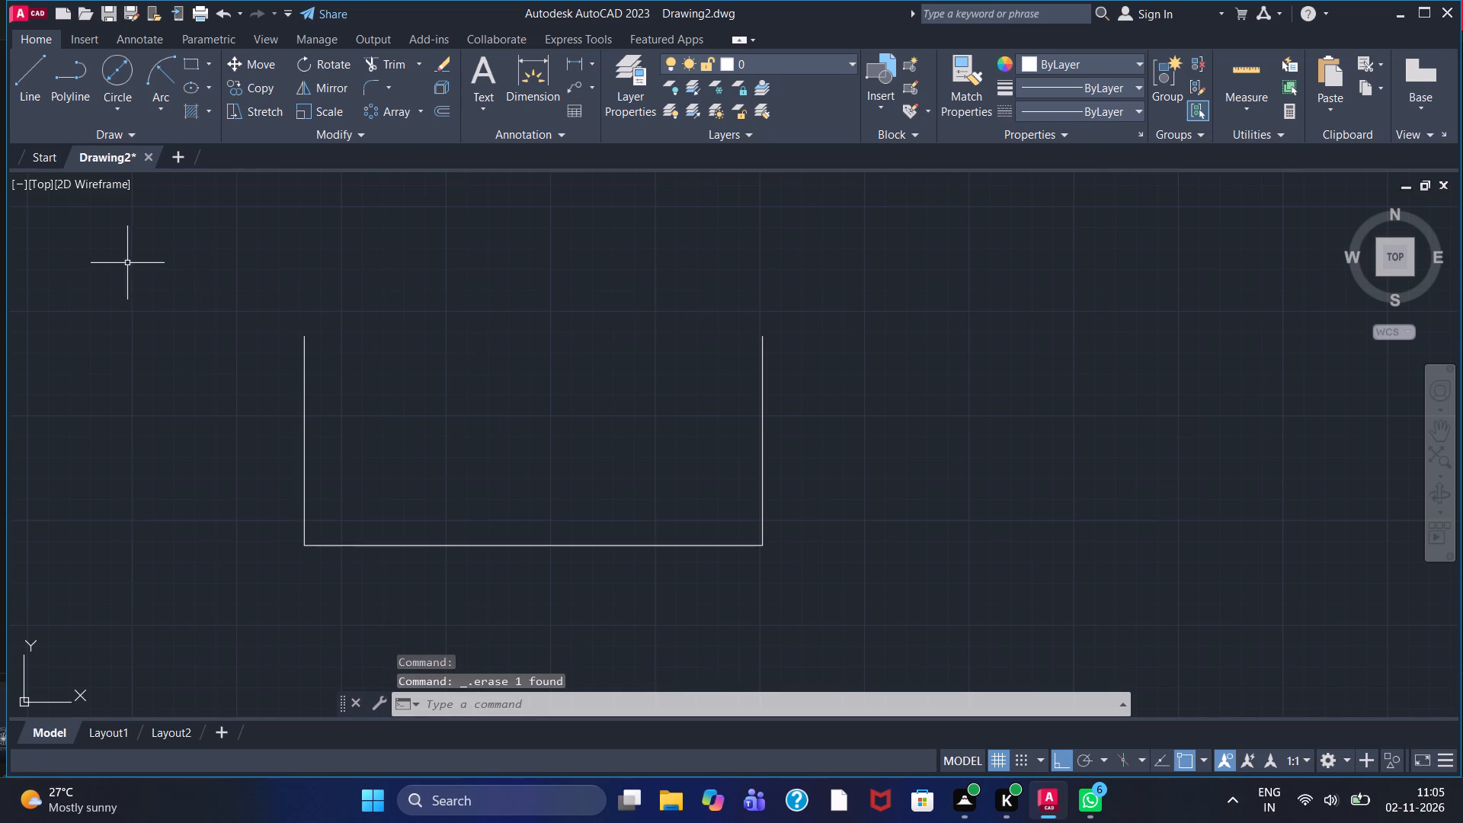
left_click(27, 96)
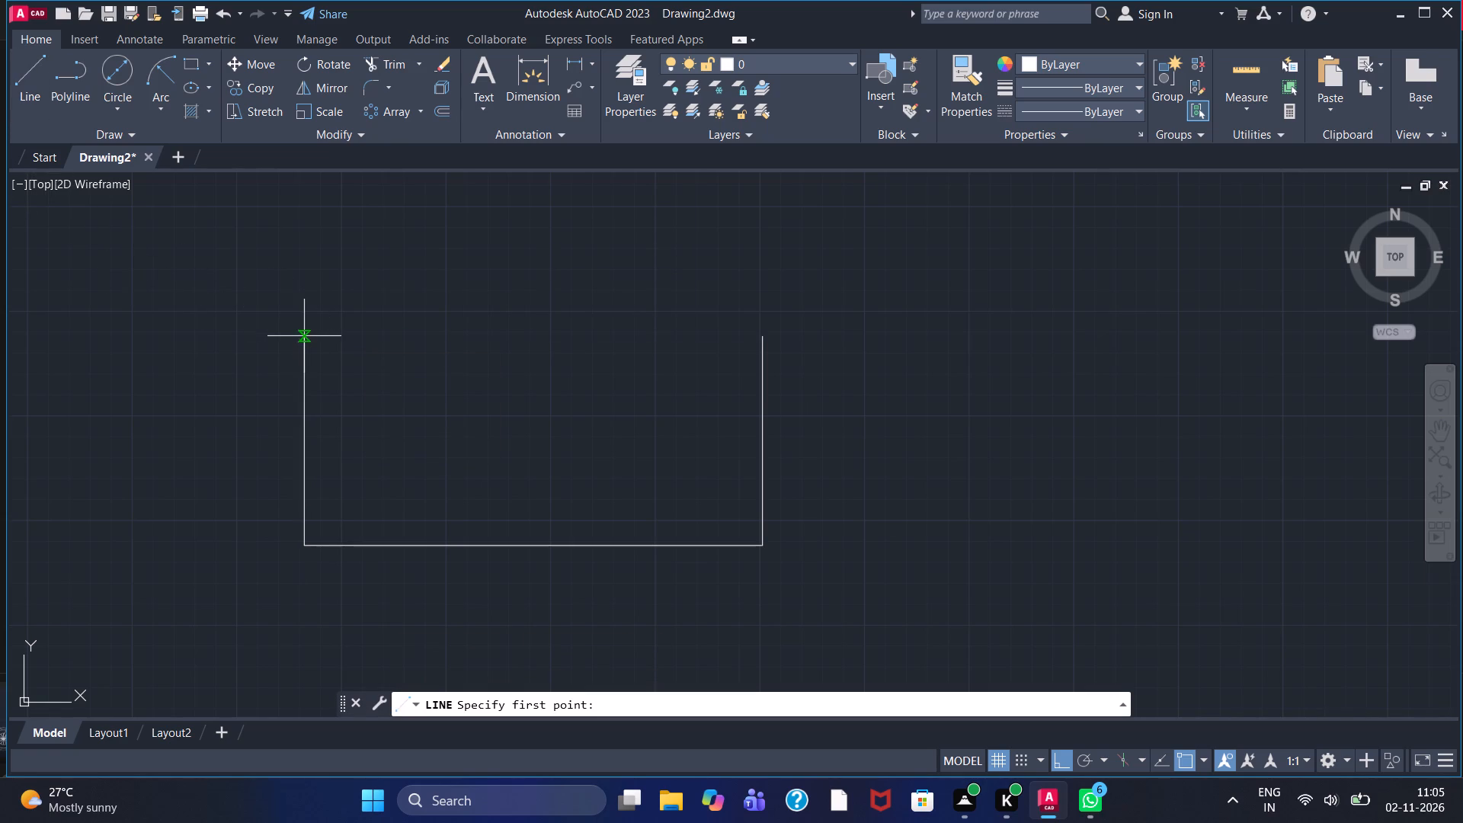
left_click(309, 330)
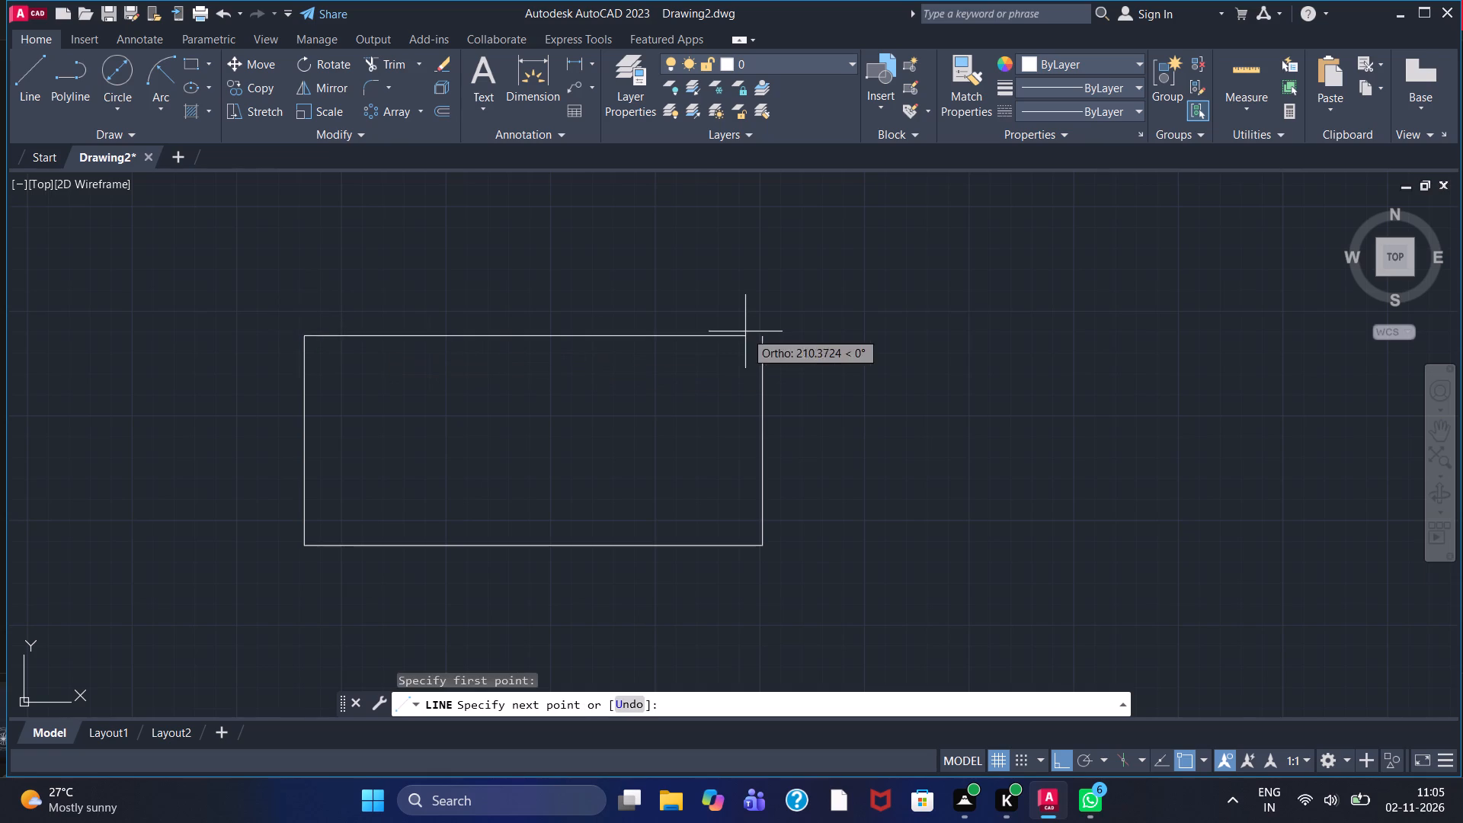
left_click(767, 341)
key("Escape")
Fillet the rectangle's upper-left corner with a radius of 23.
scroll(759, 350, "down", 1)
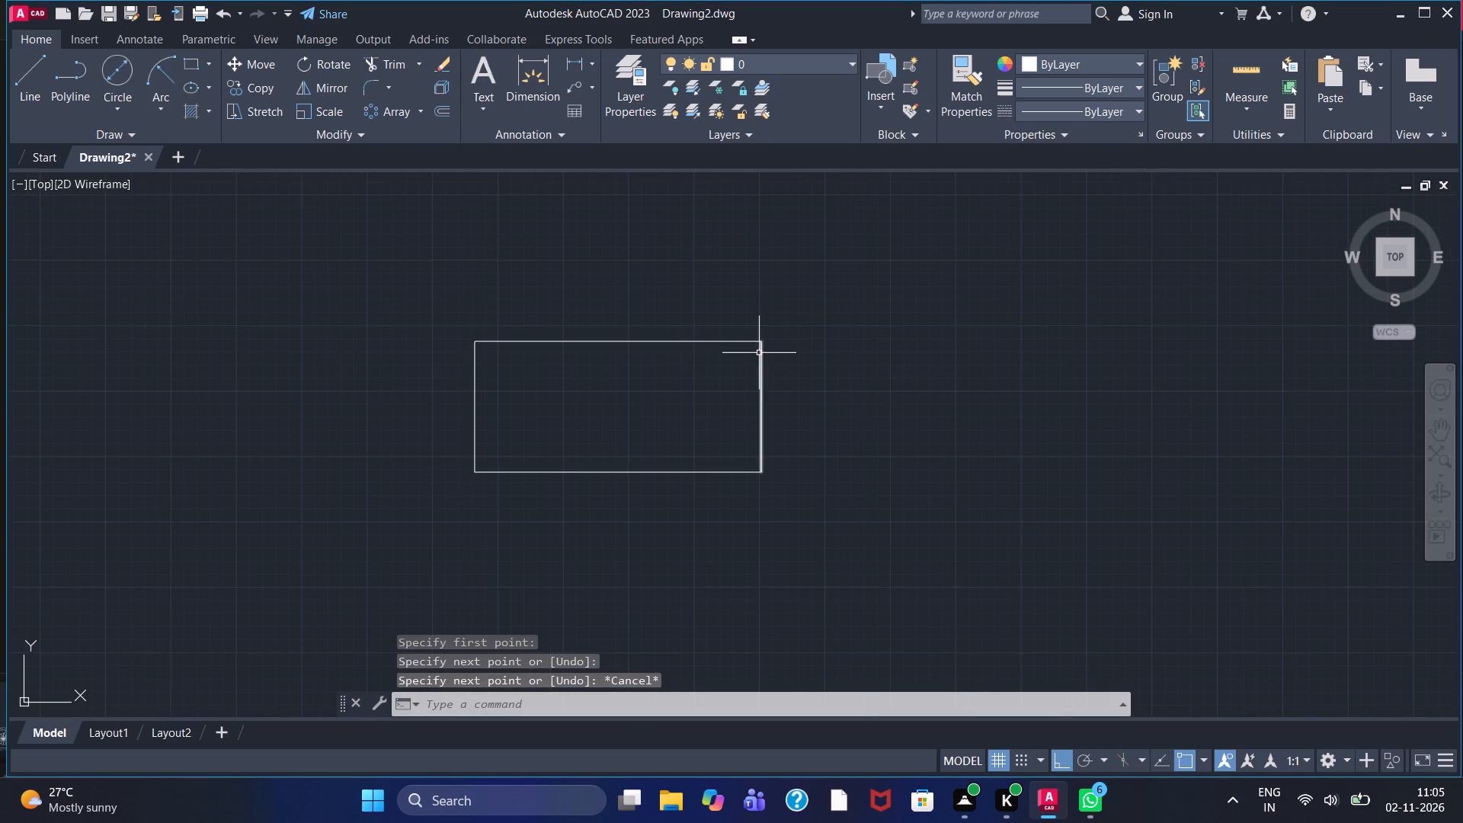
middle_click_drag(623, 408, 770, 424)
scroll(762, 424, "up", 1)
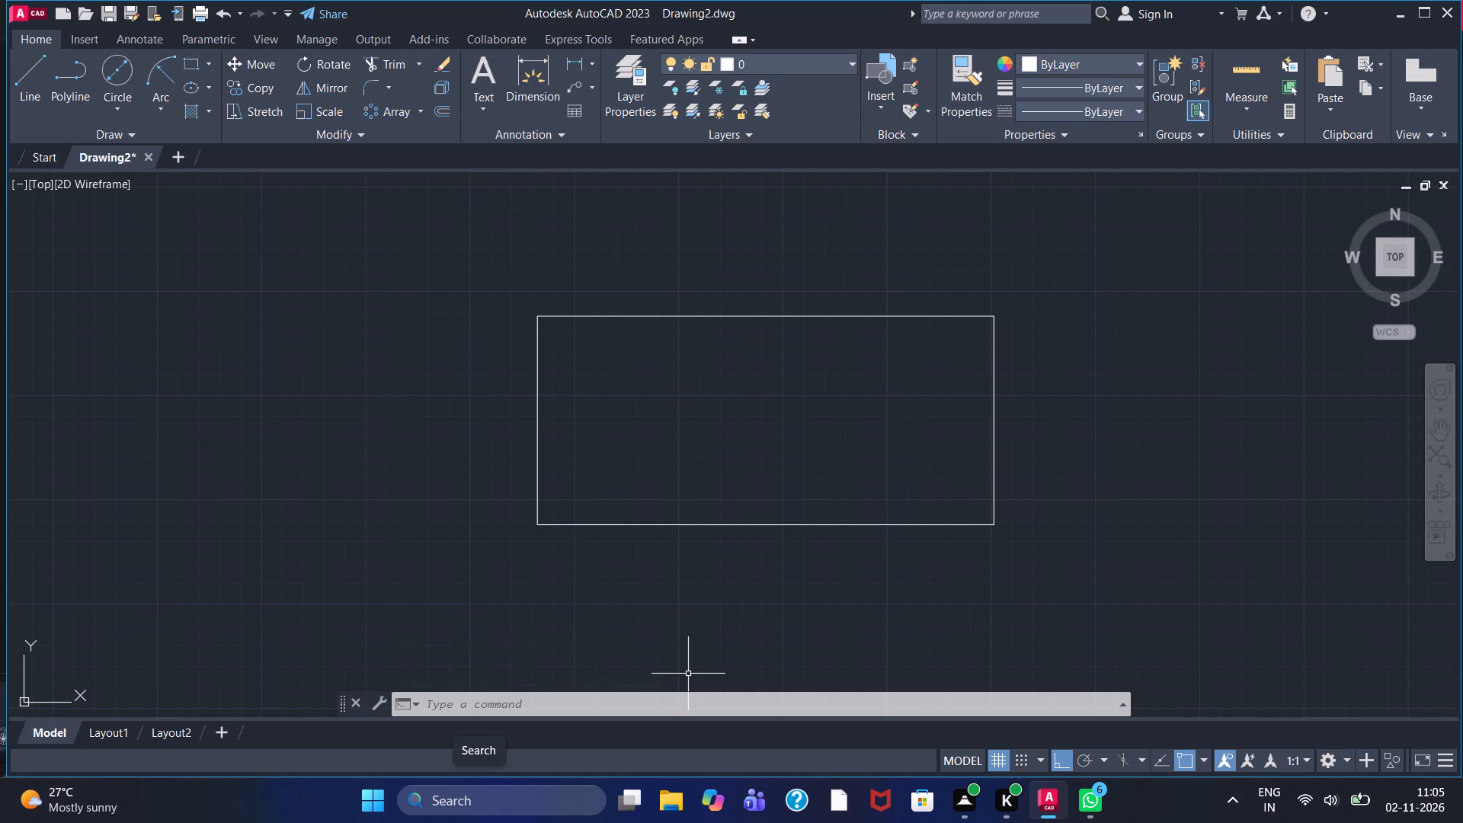
left_click(367, 88)
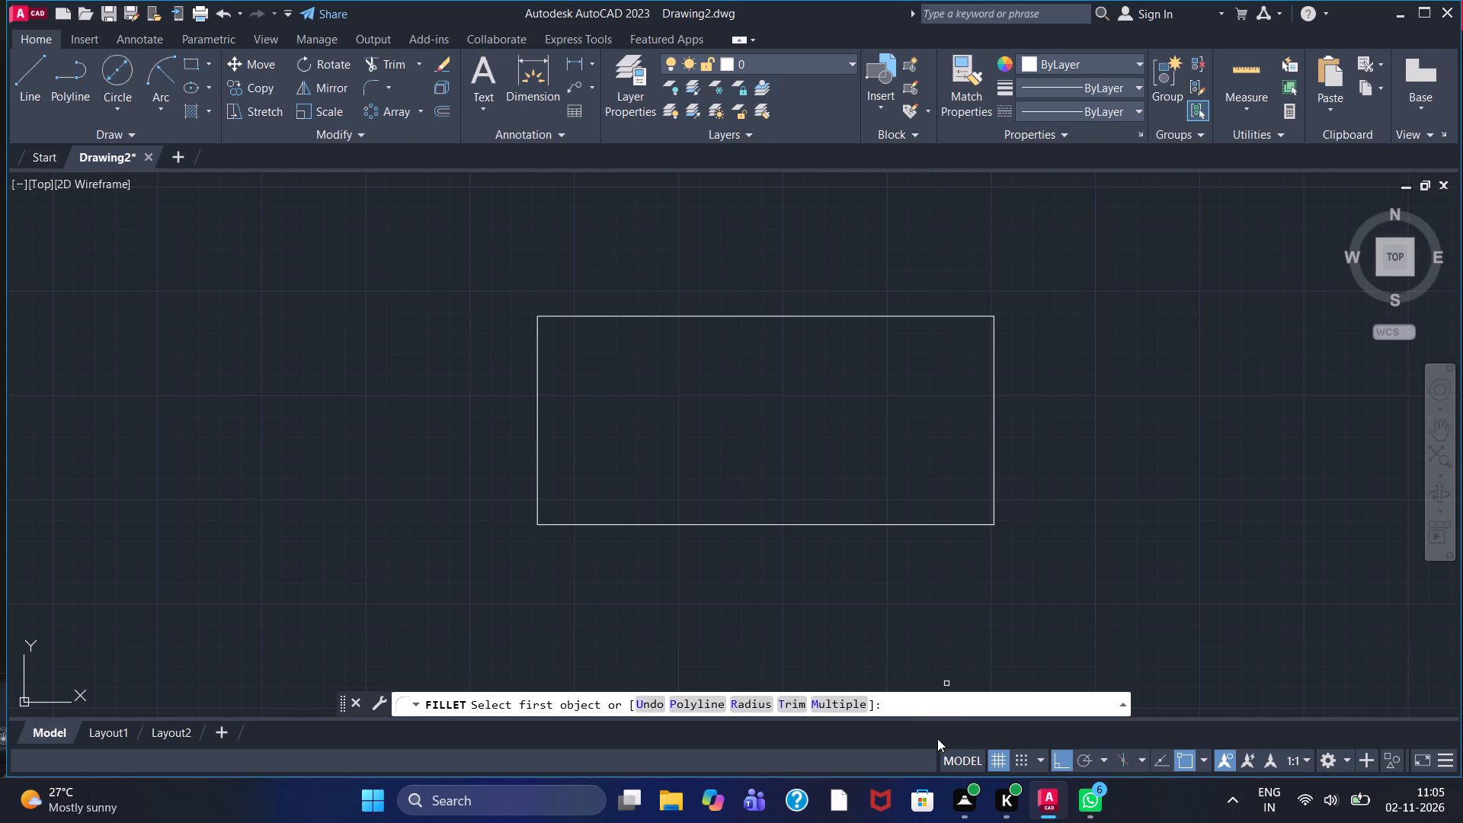
double_click(751, 700)
type("23")
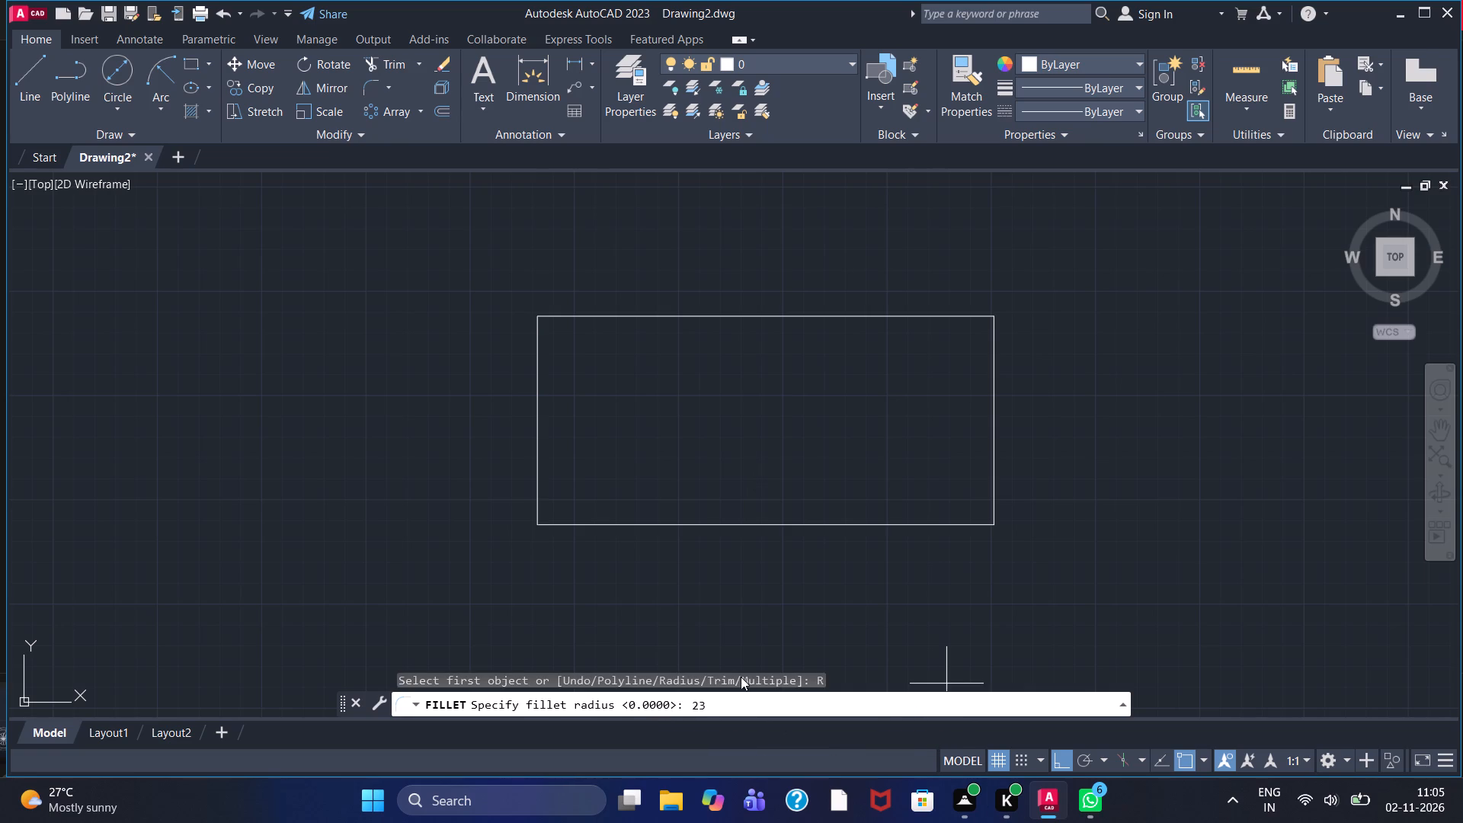
key("Return")
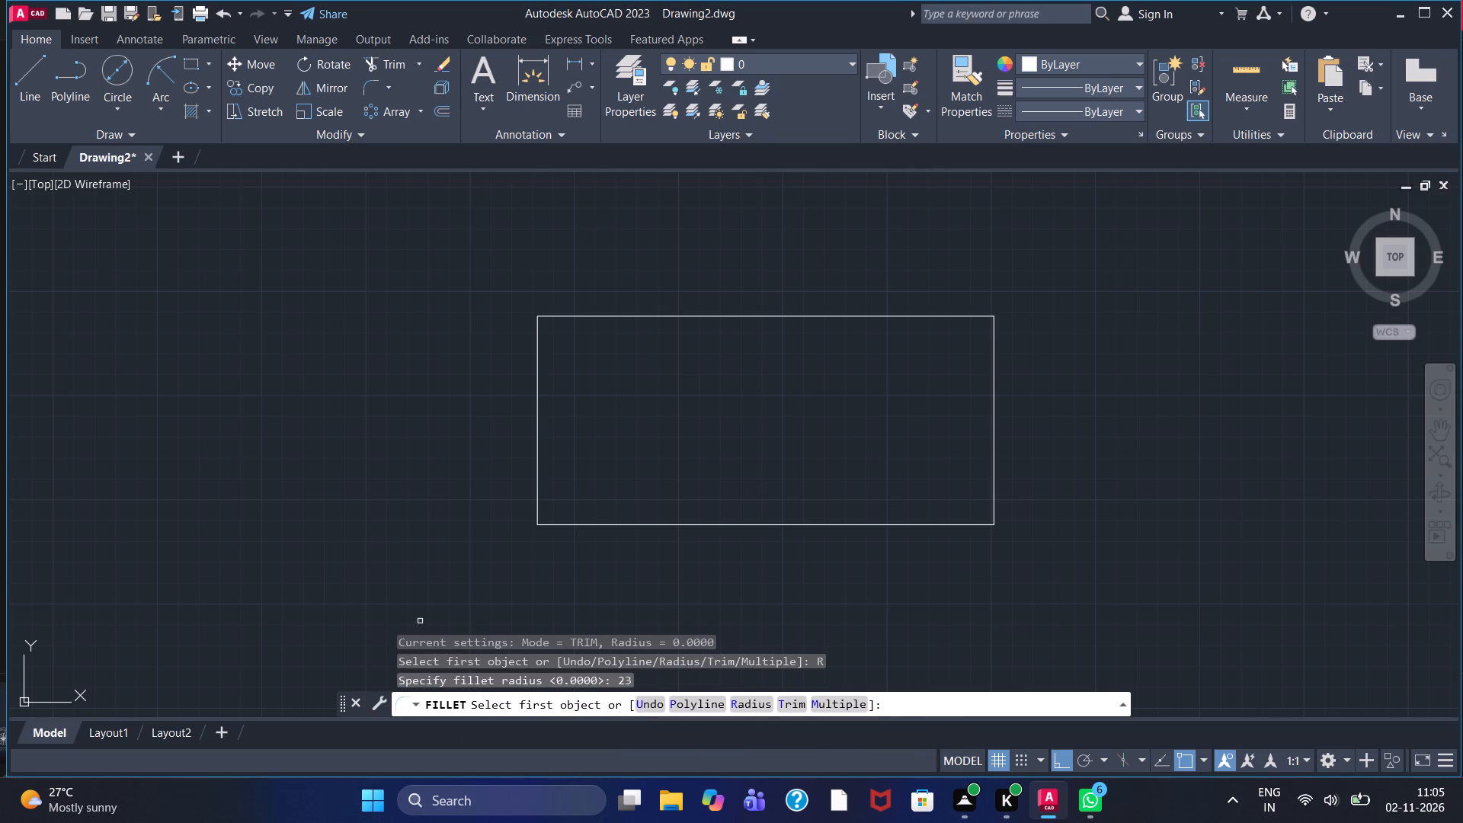
left_click(535, 365)
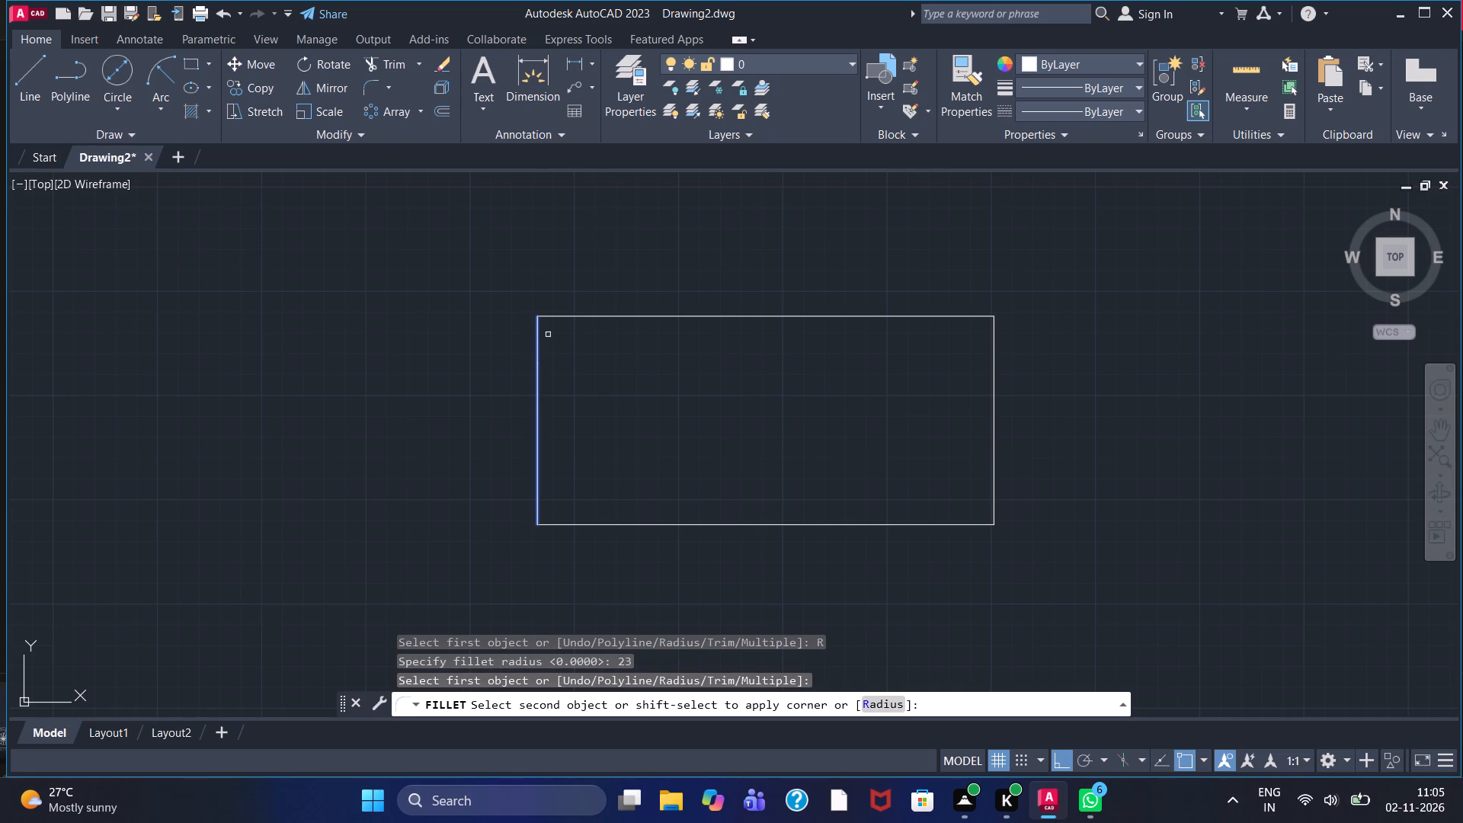
double_click(564, 315)
Fillet the rectangle's lower-left, upper-right and lower-right corners with the same radius of 23.
right_click(561, 280)
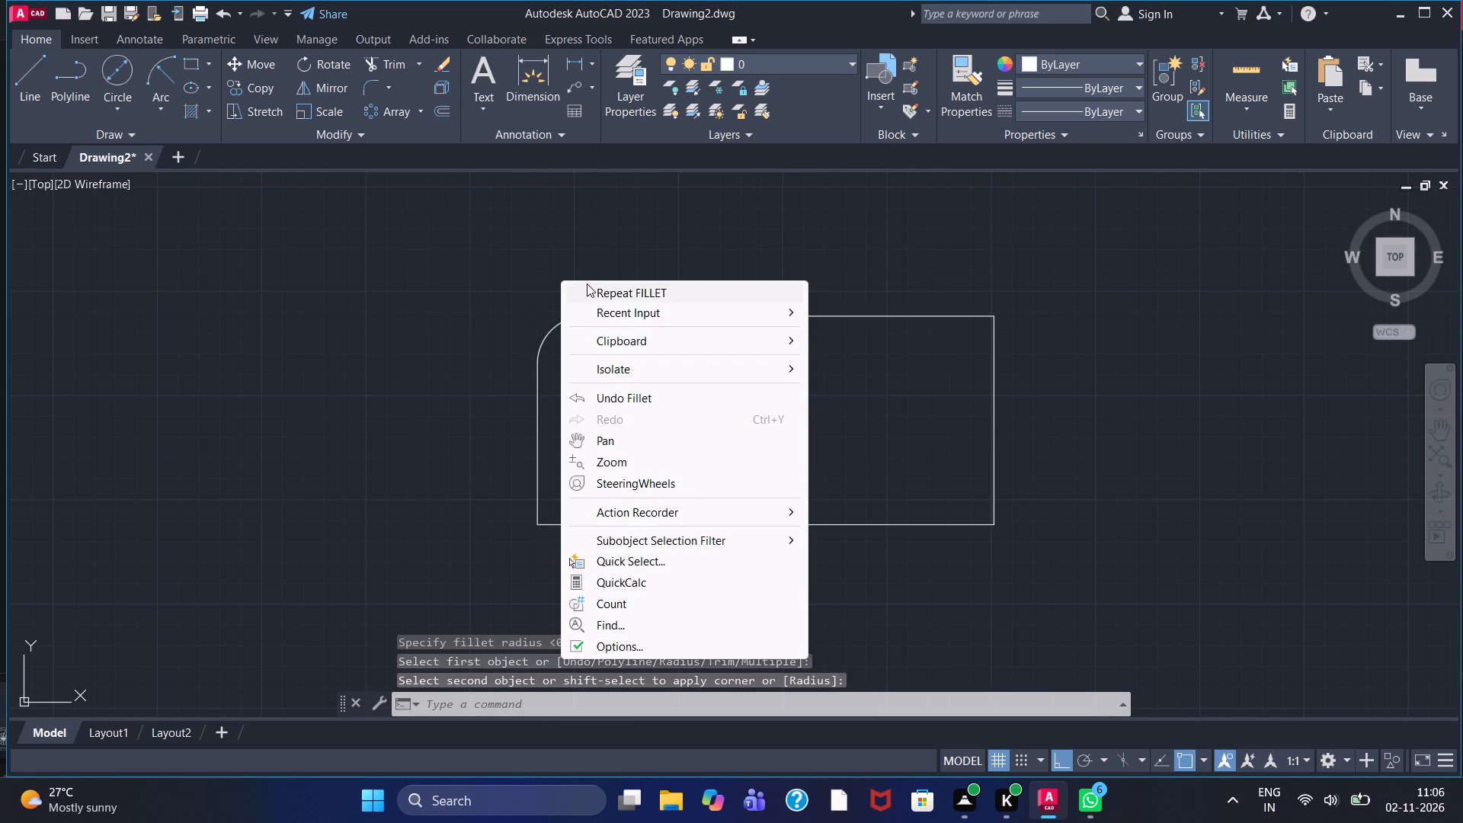
left_click(587, 287)
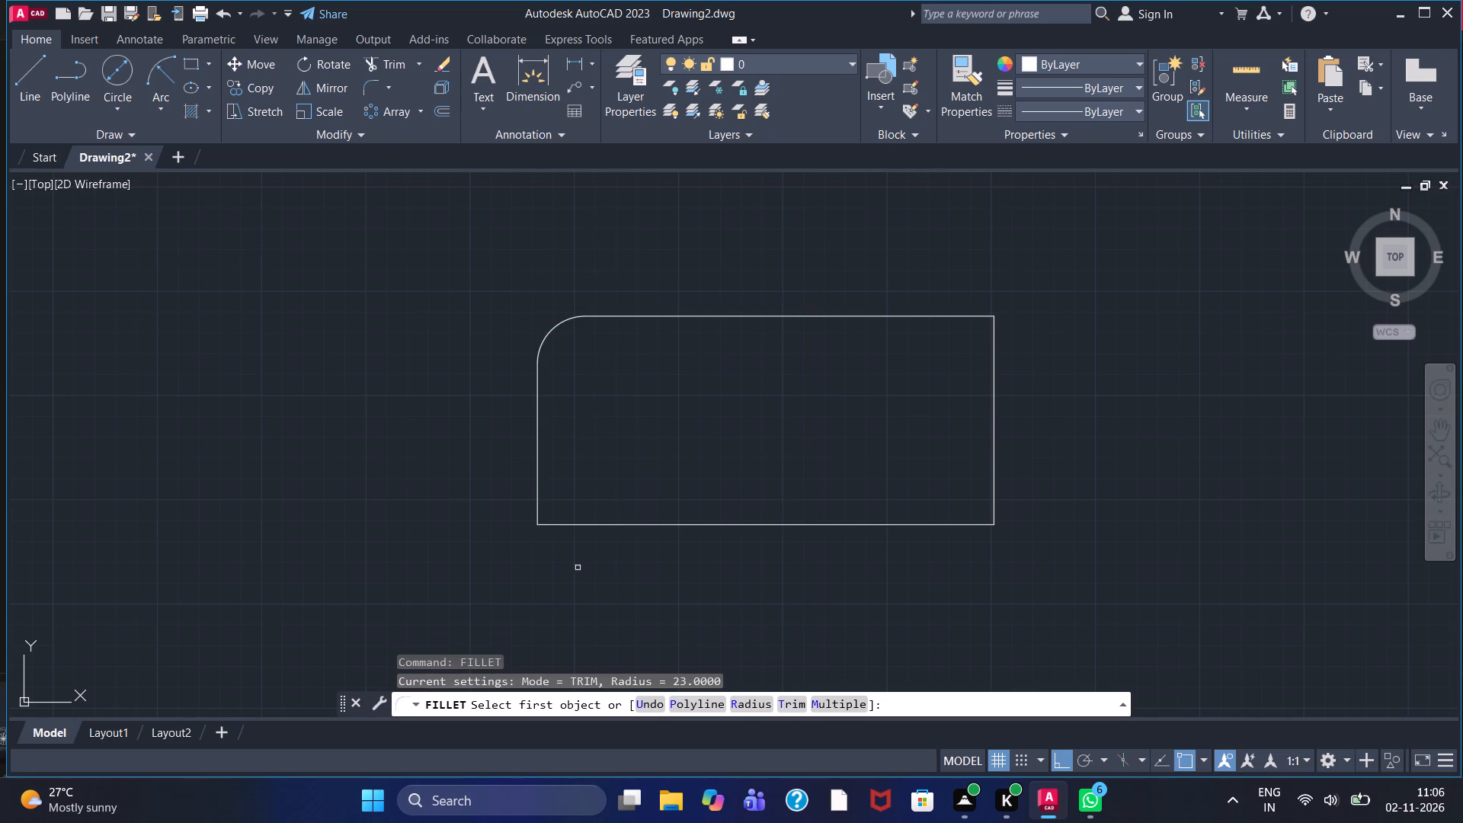
left_click(538, 498)
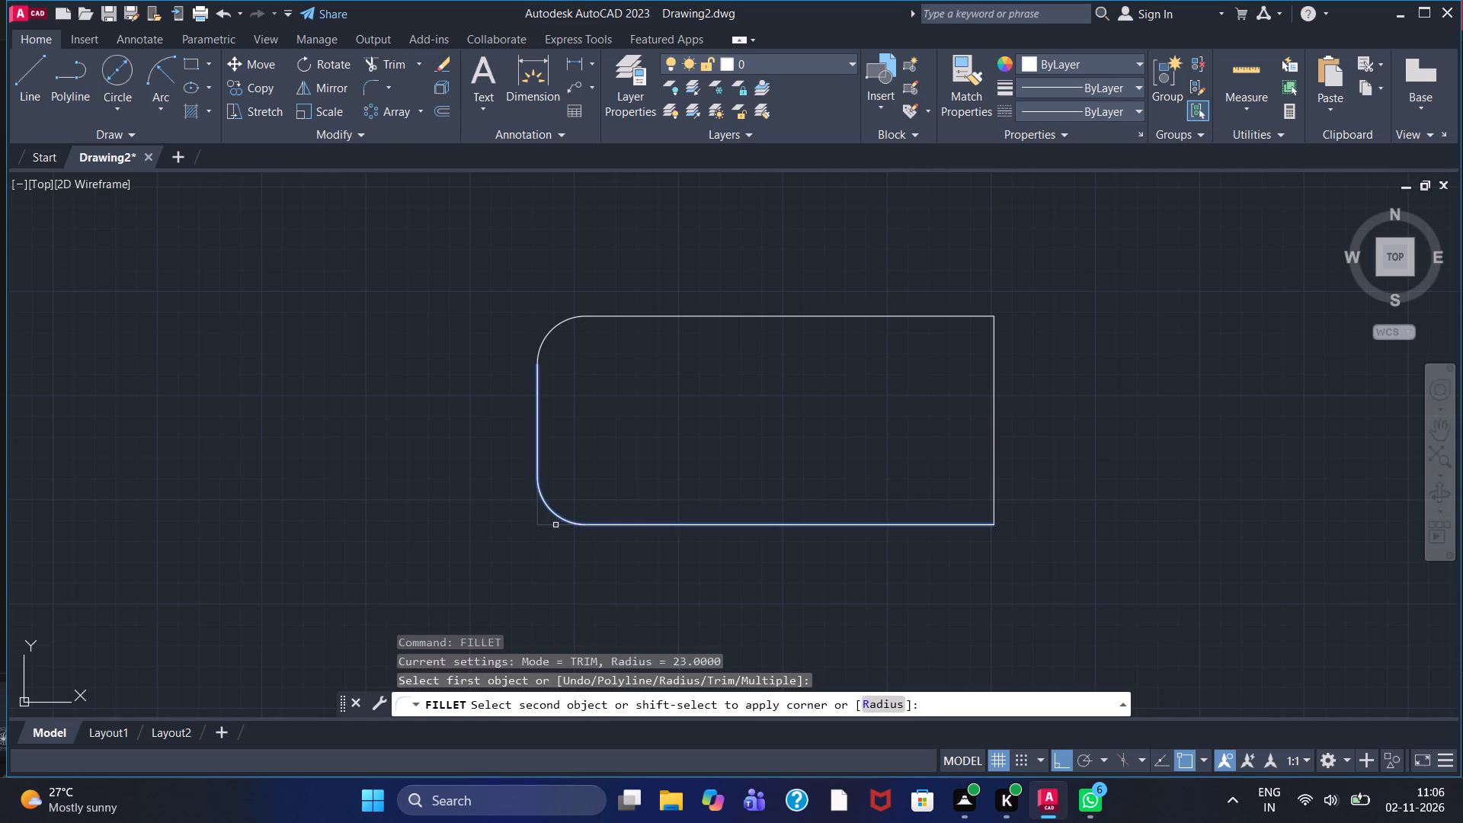
left_click(555, 525)
right_click(576, 481)
left_click(671, 109)
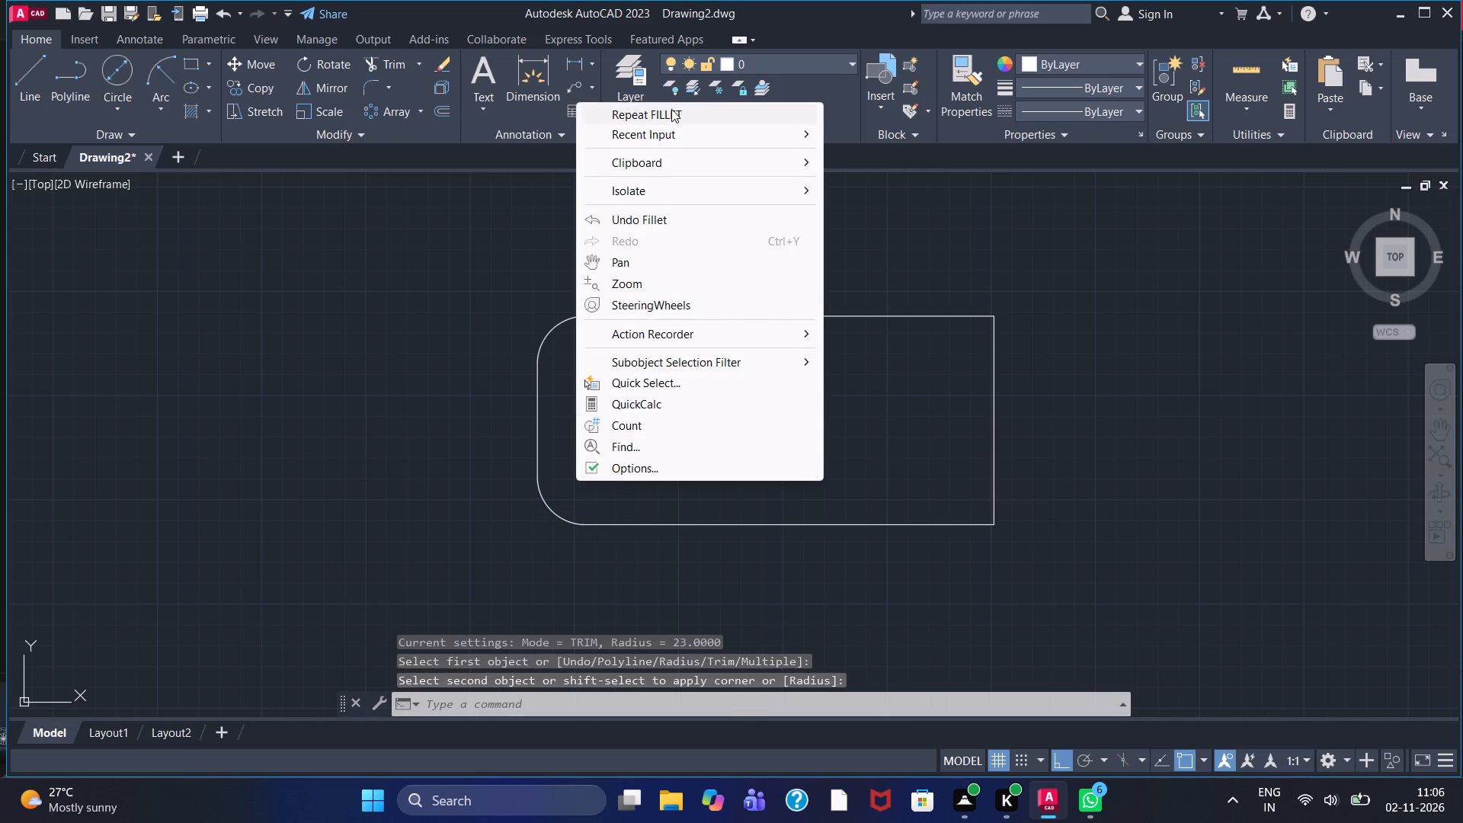
left_click(949, 316)
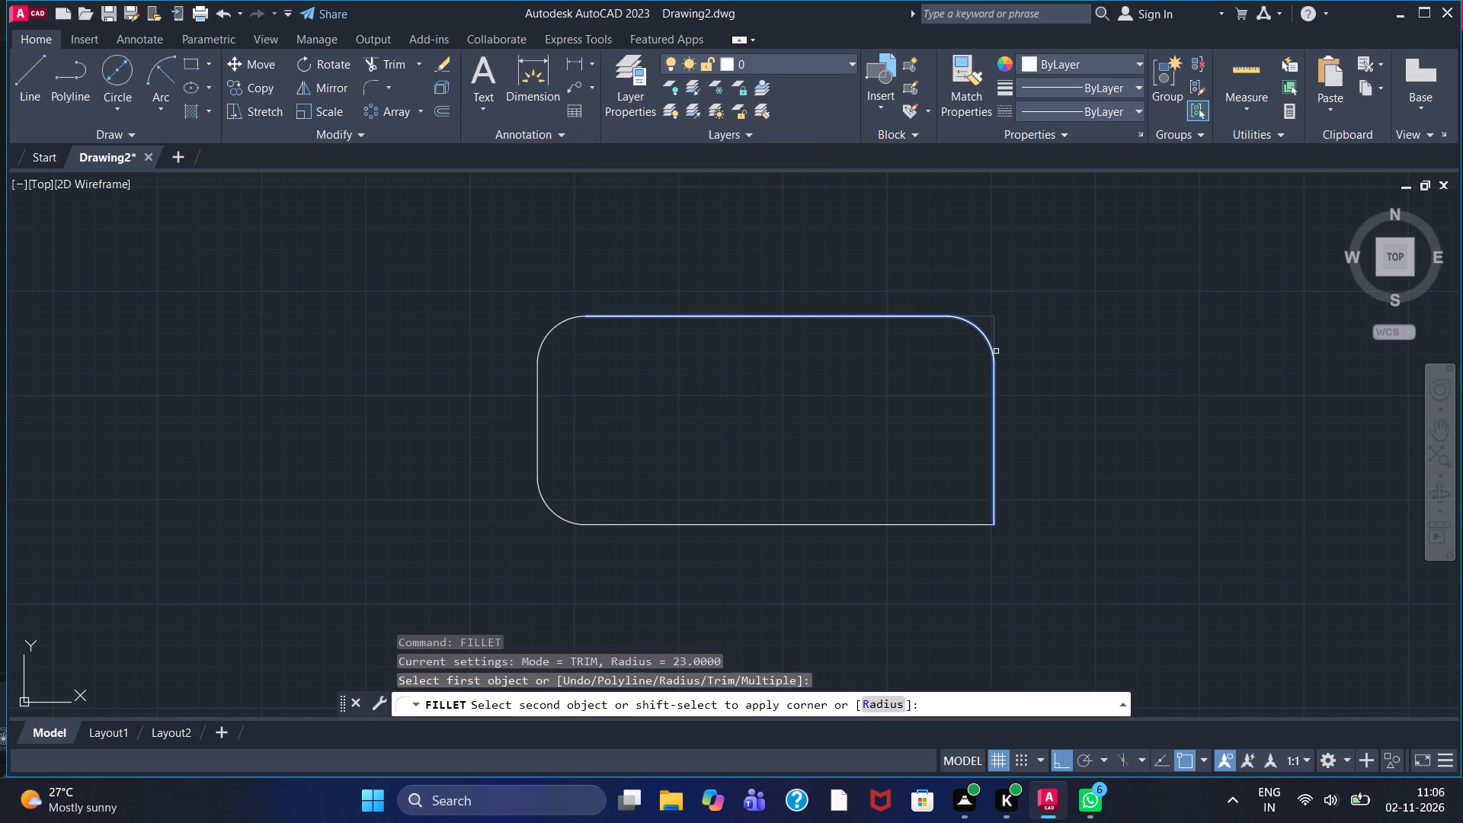
left_click(996, 351)
right_click(988, 341)
left_click(1011, 348)
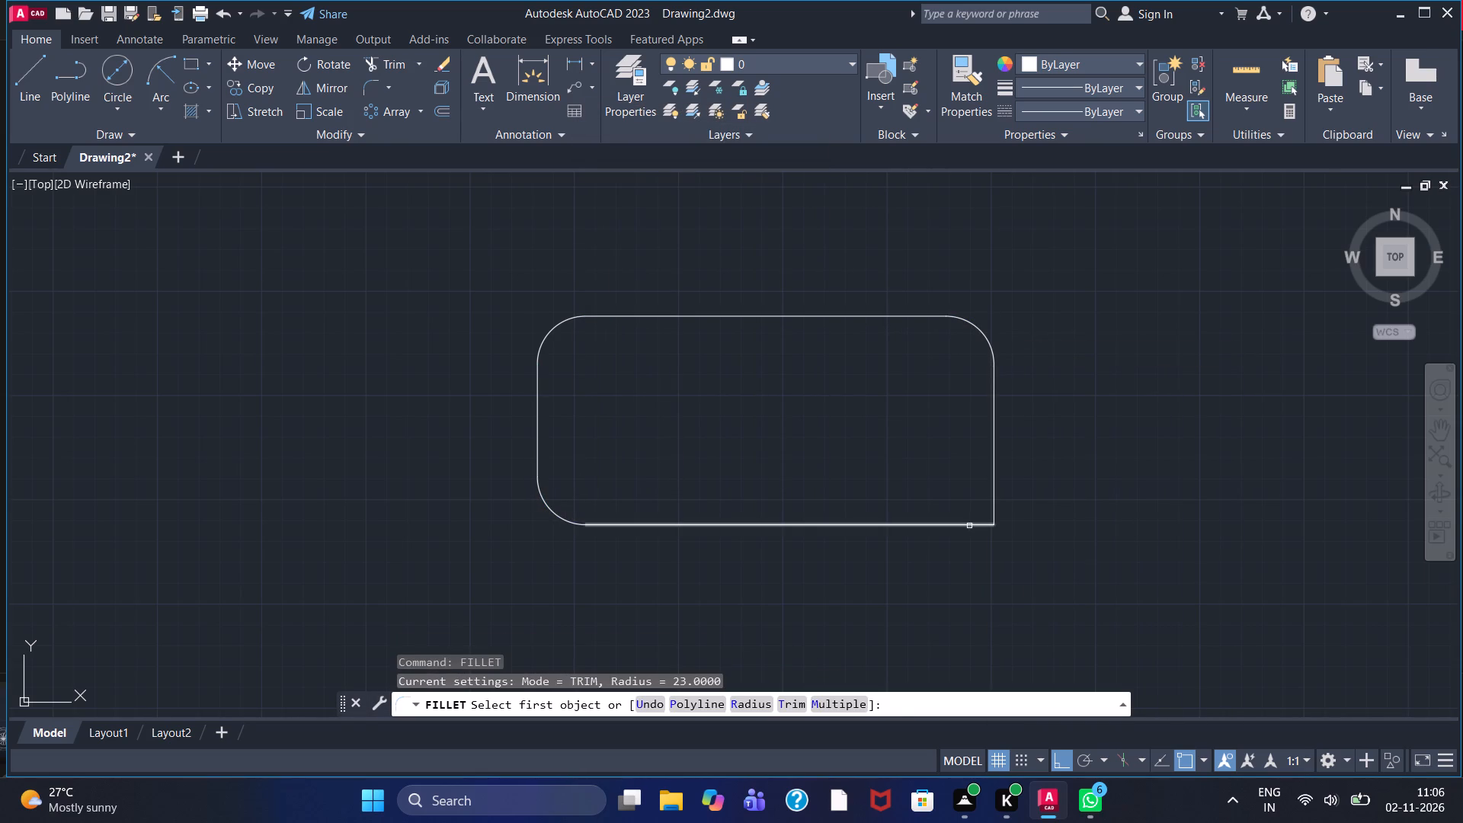
left_click_drag(970, 526, 978, 522)
left_click(993, 494)
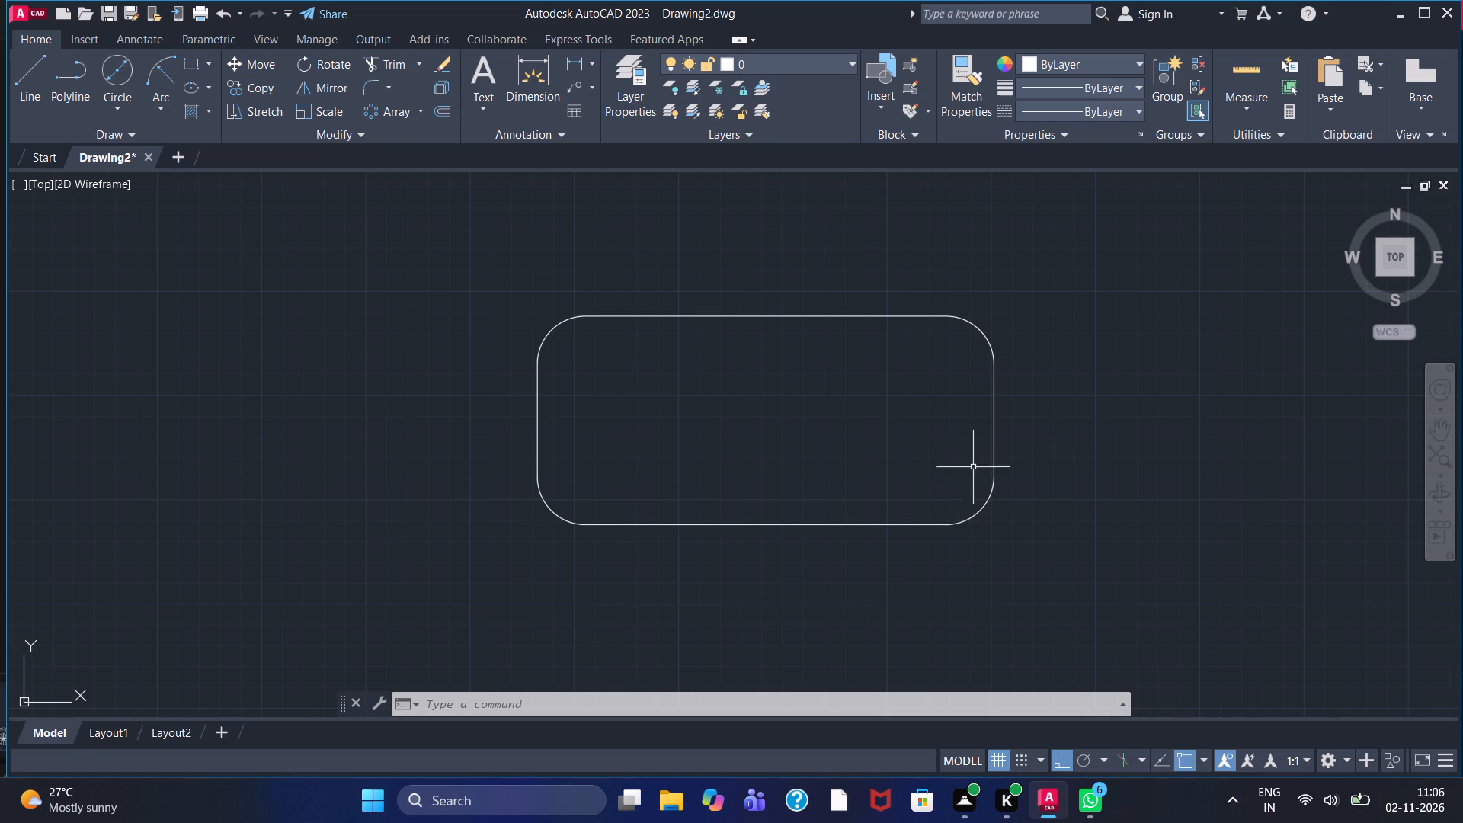
key("Escape")
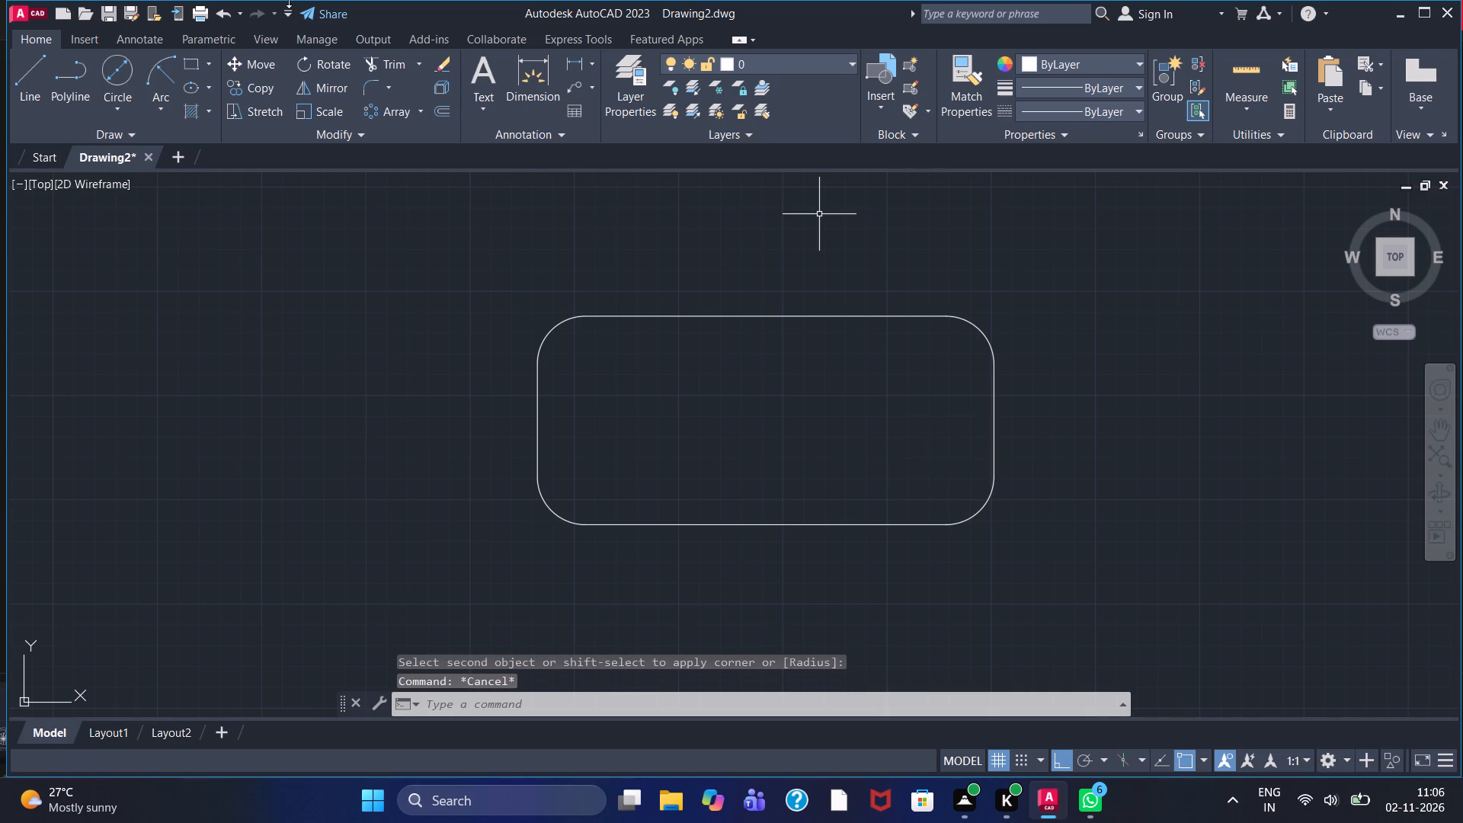
Draw a circle of radius 13 centred on the plate's upper-left corner arc centre.
left_click(124, 105)
left_click(158, 184)
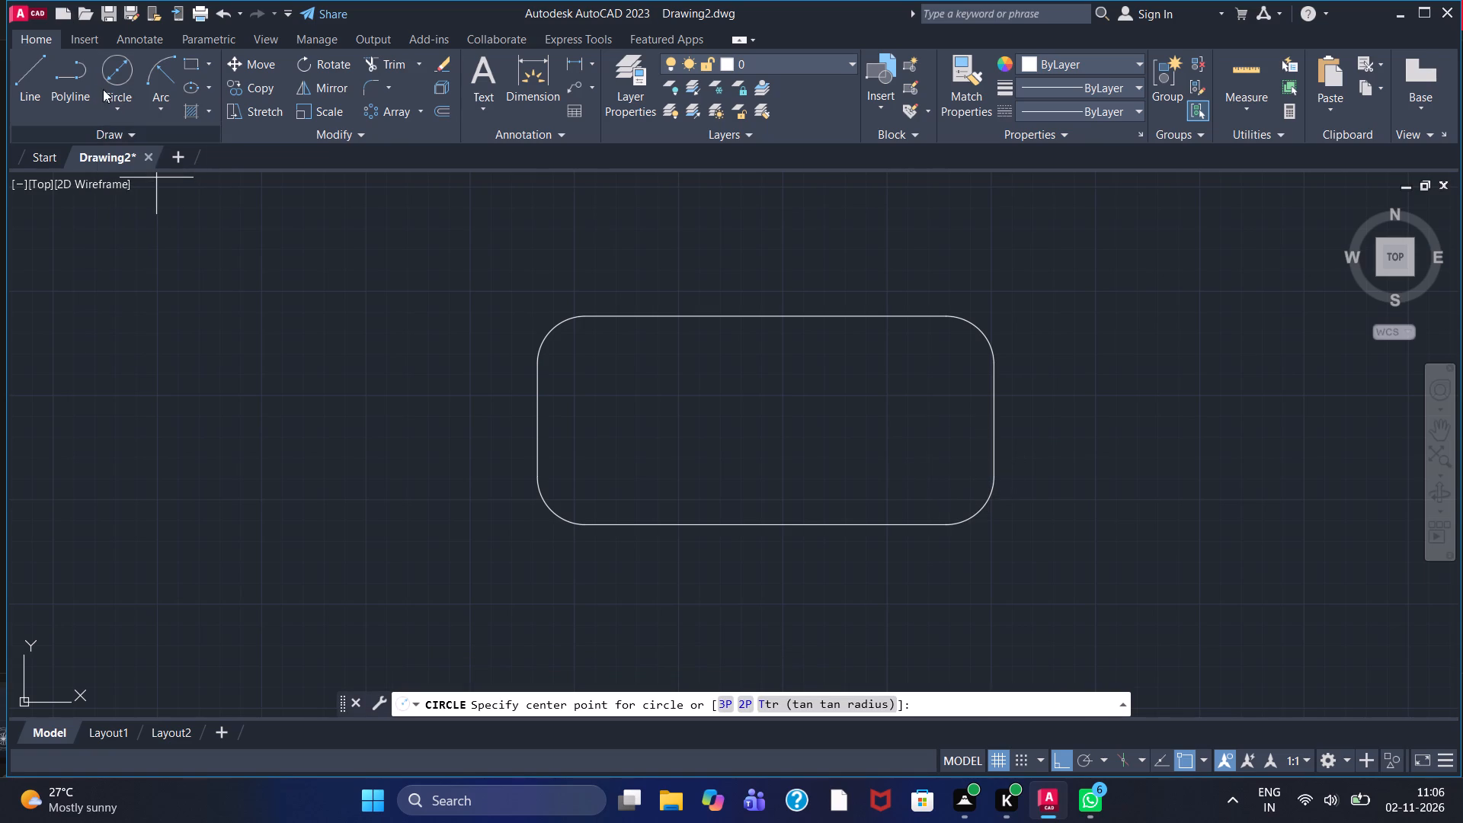
left_click(110, 94)
left_click(141, 135)
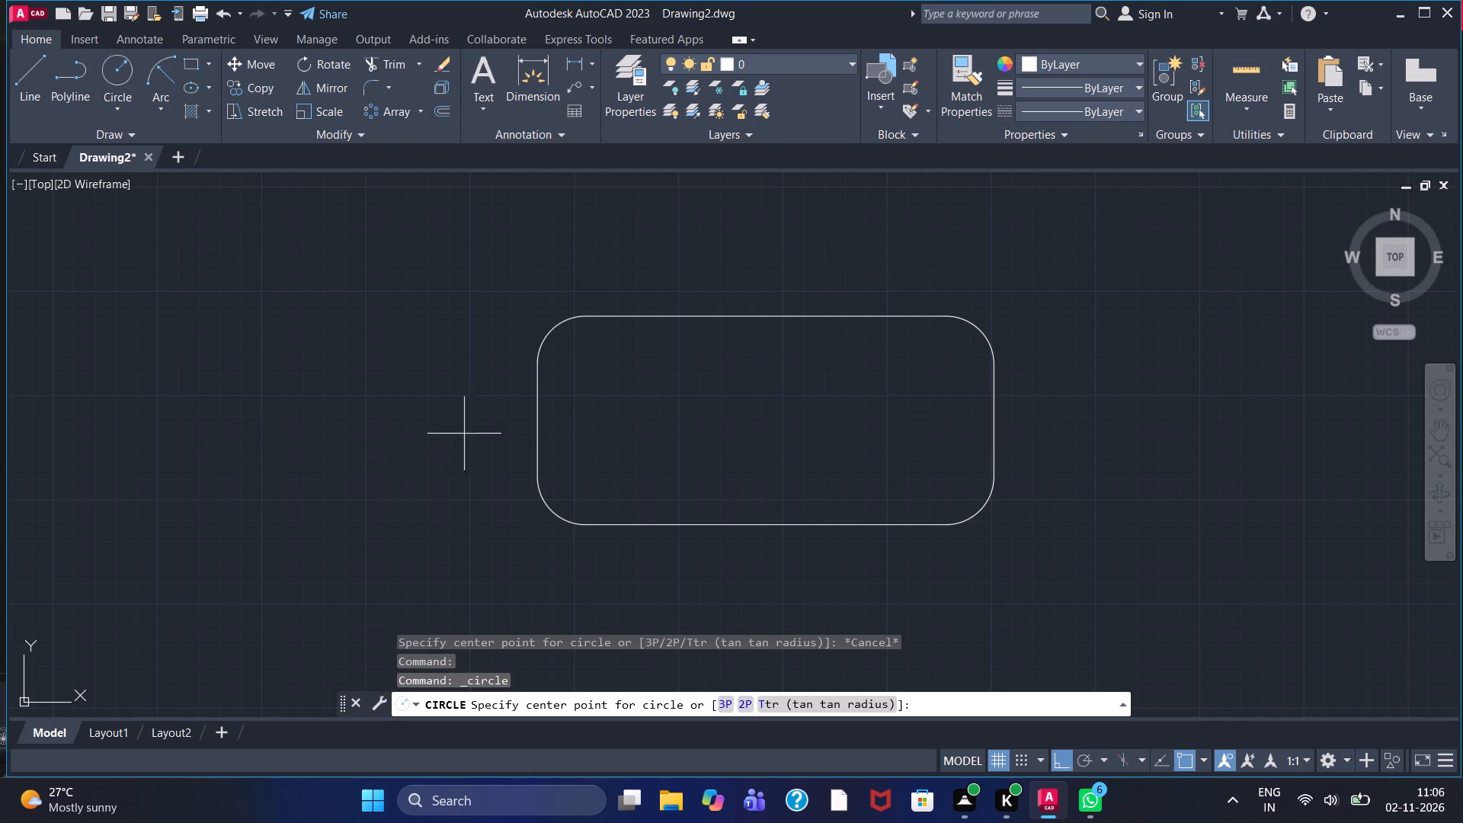
left_click(586, 366)
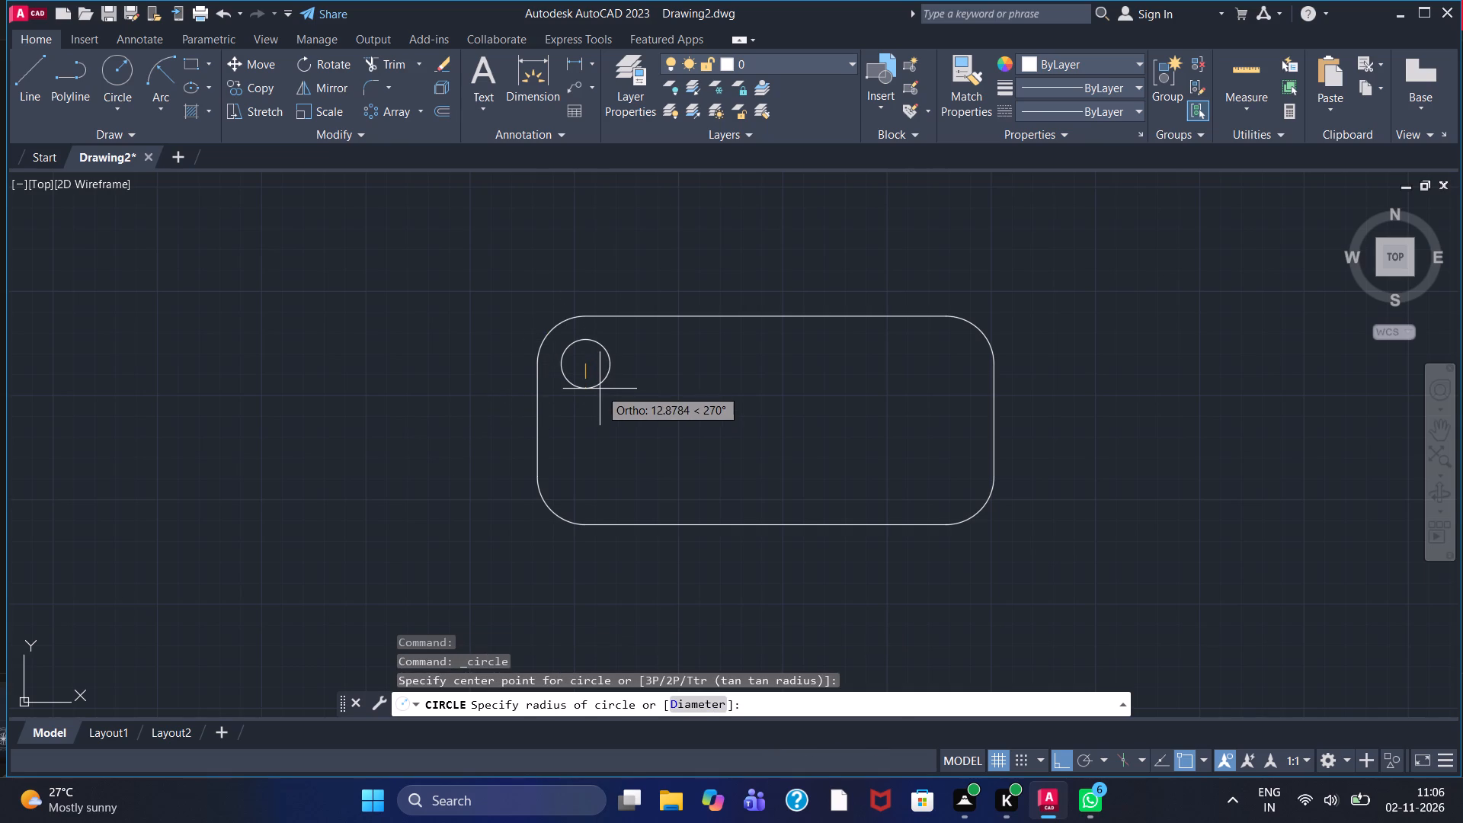
type("13")
key("Return")
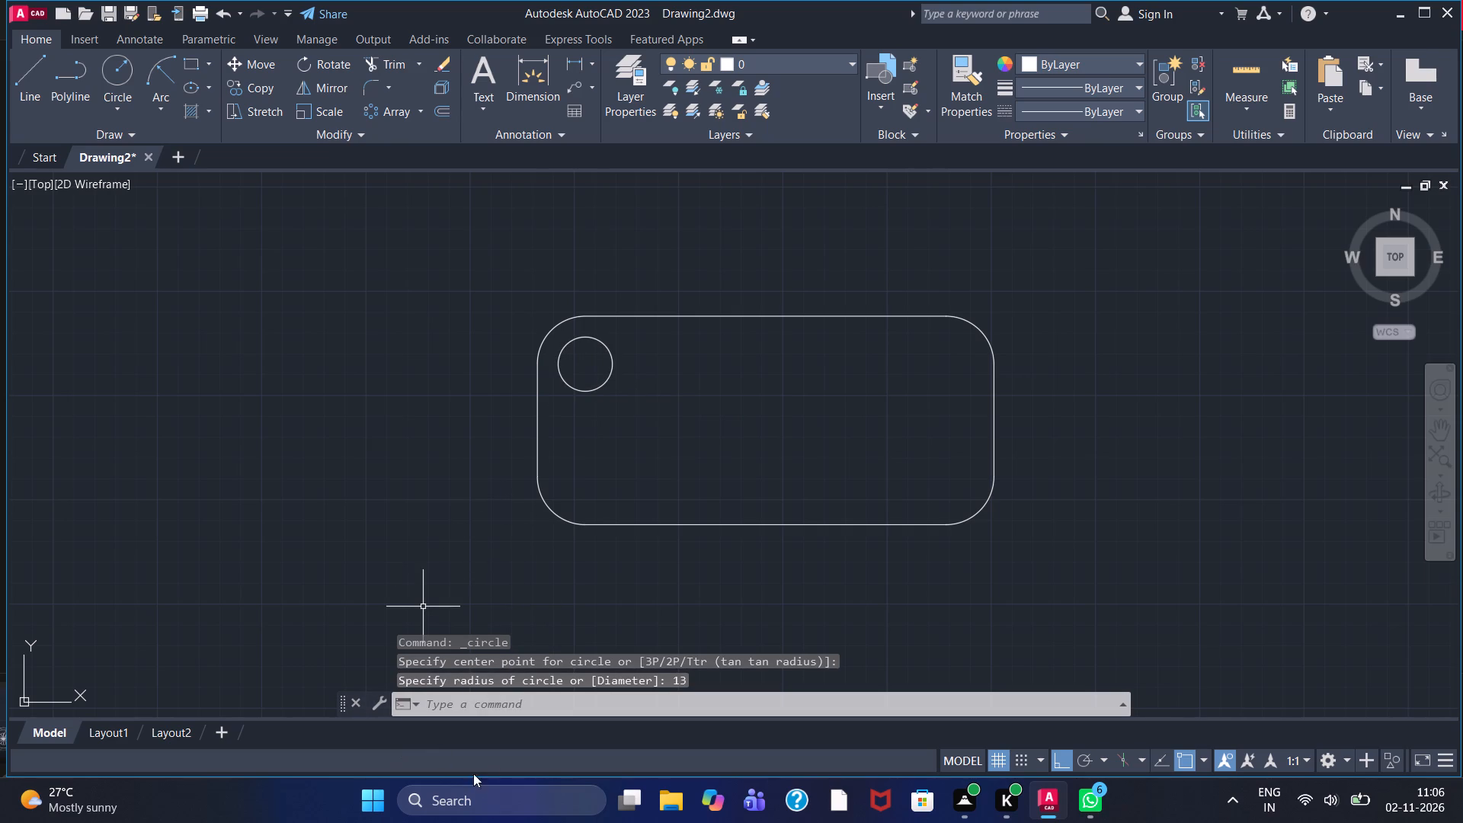
Draw a circle of radius 13 centred on the plate's lower-left corner arc centre.
left_click(108, 77)
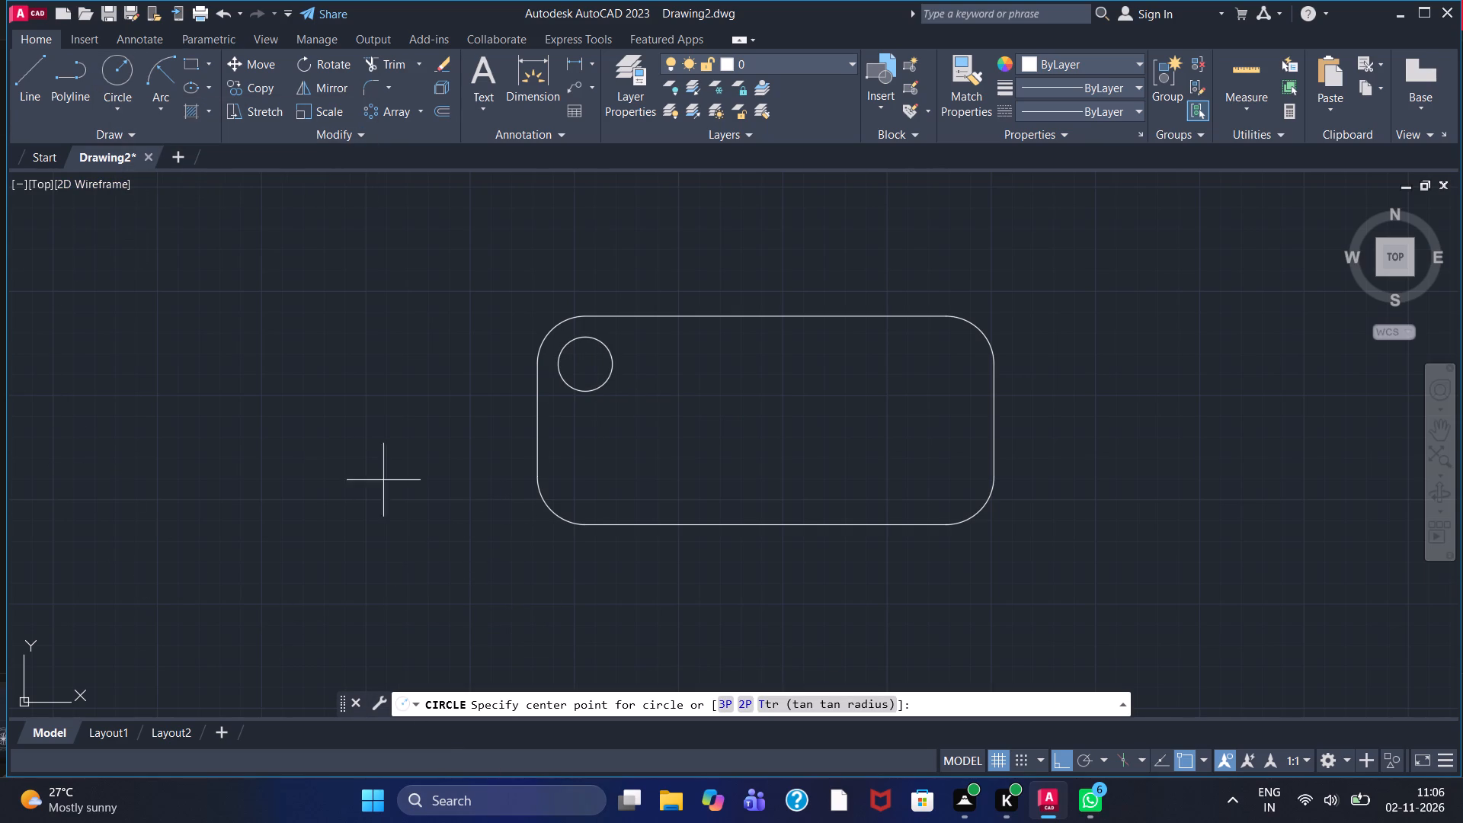
left_click(584, 472)
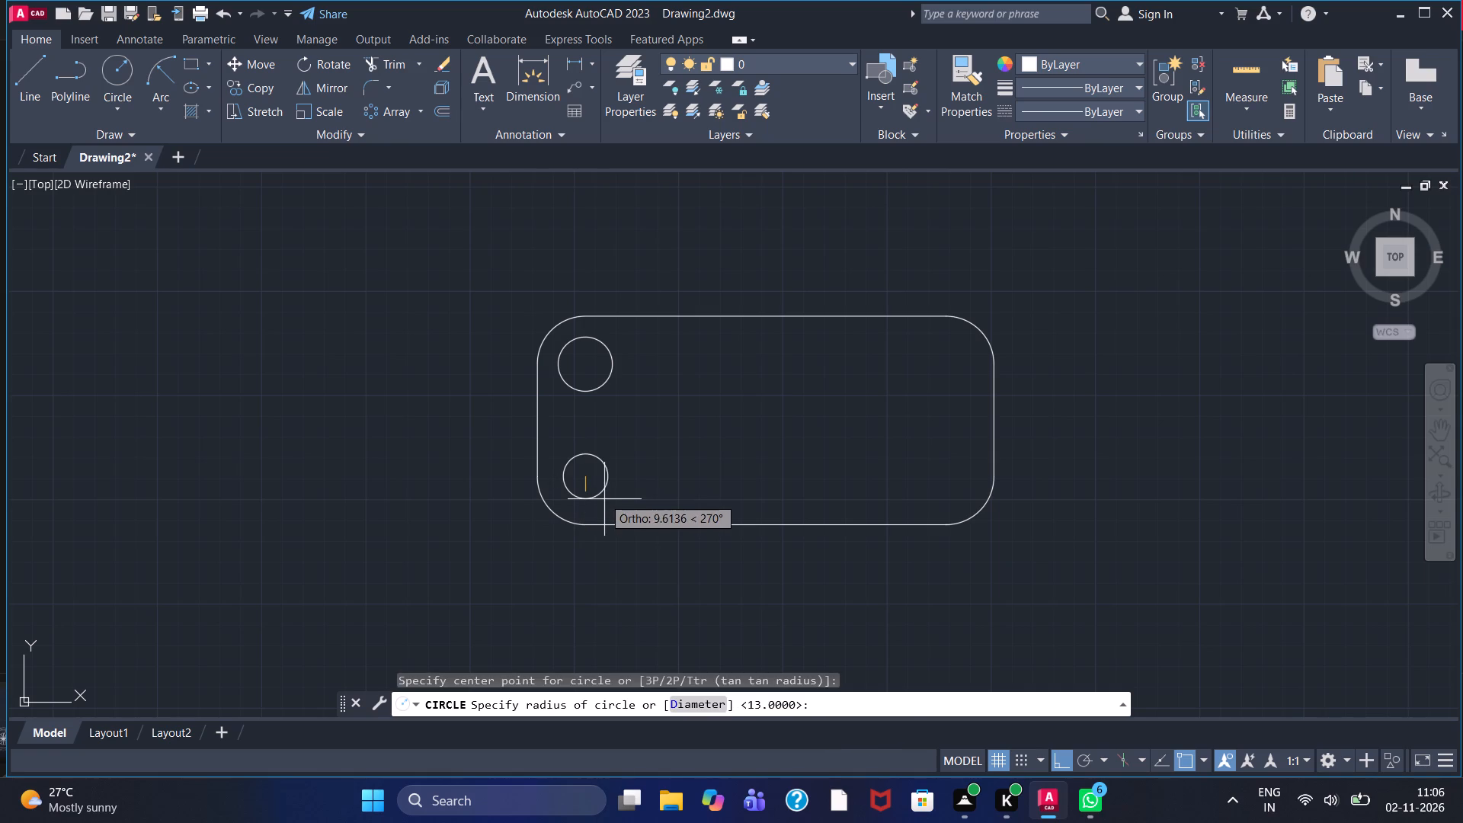
key("1")
key("3")
key("Return")
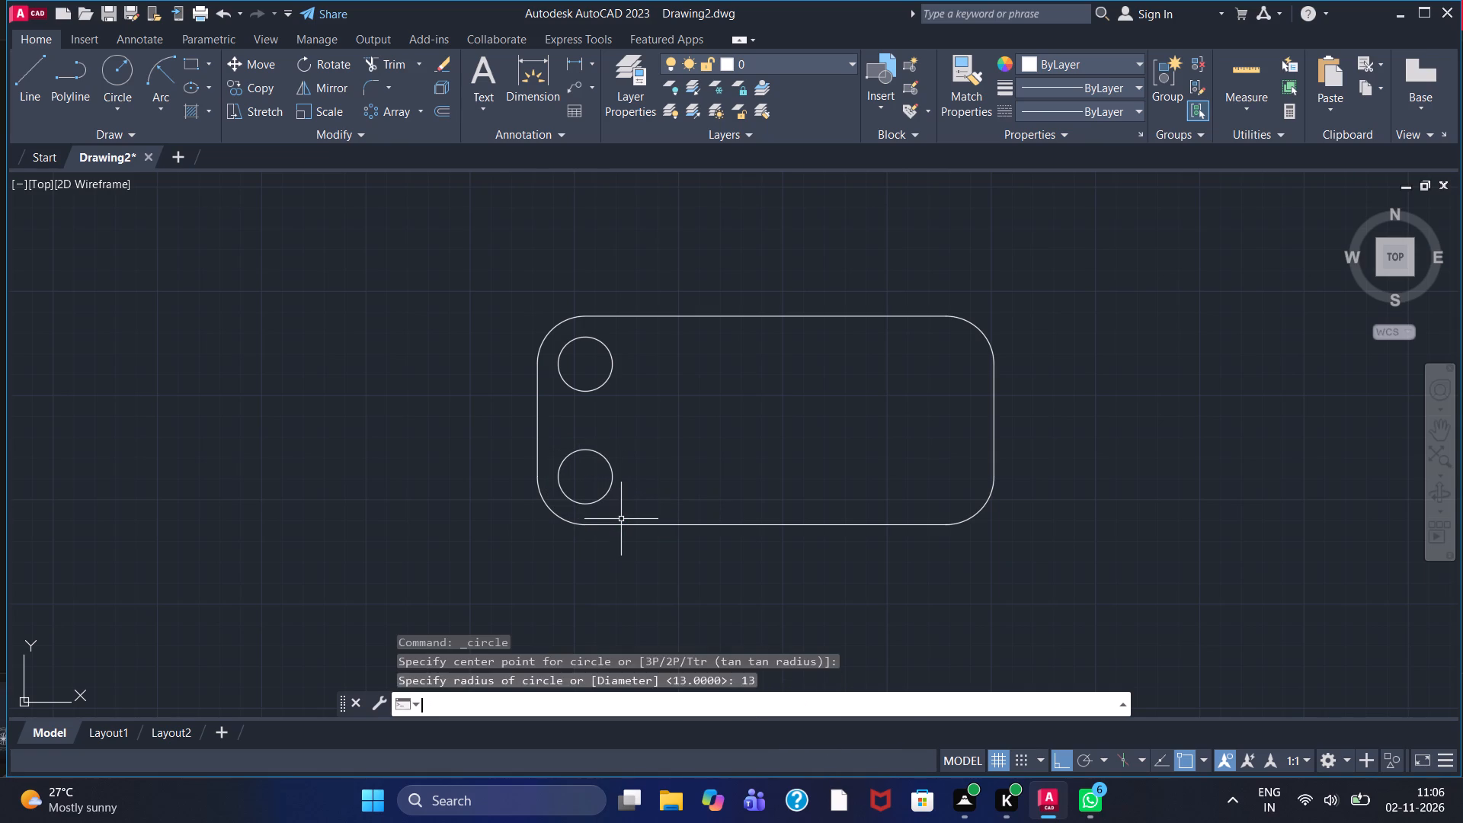
key("Escape")
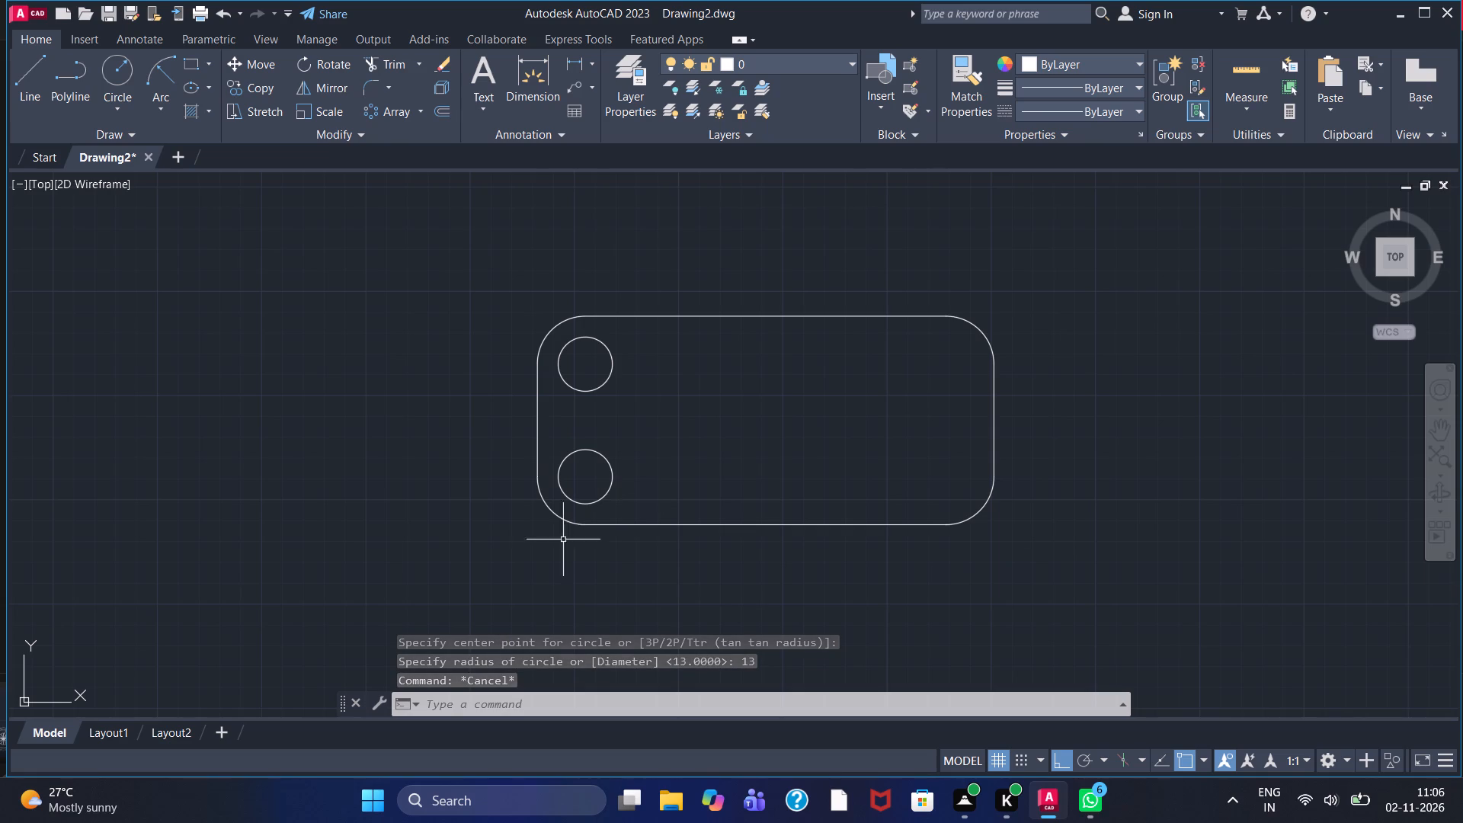
Draw a vertical line from the upper circle's bottom quadrant to the lower circle's top quadrant.
left_click(33, 86)
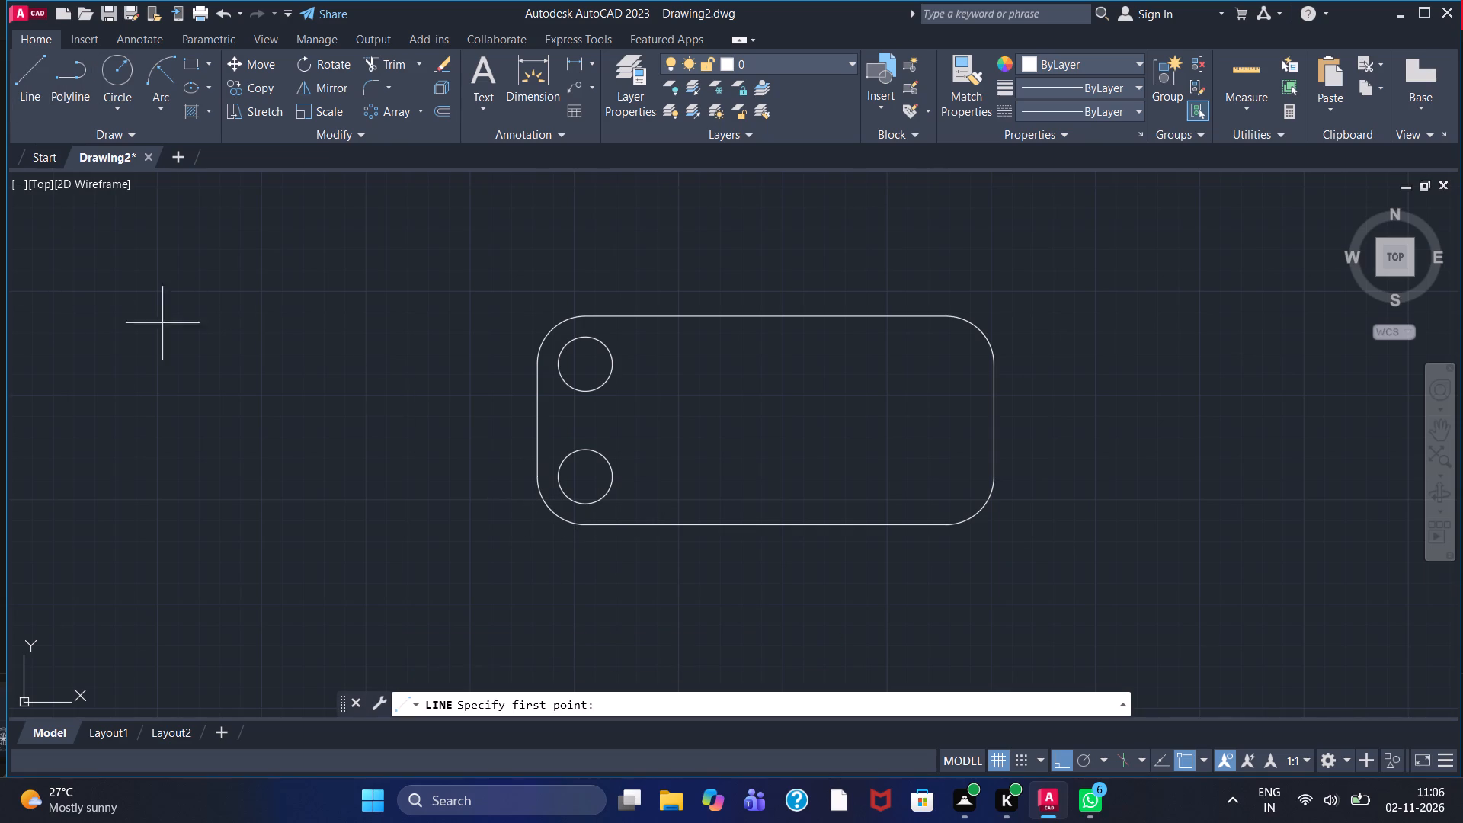
left_click(587, 394)
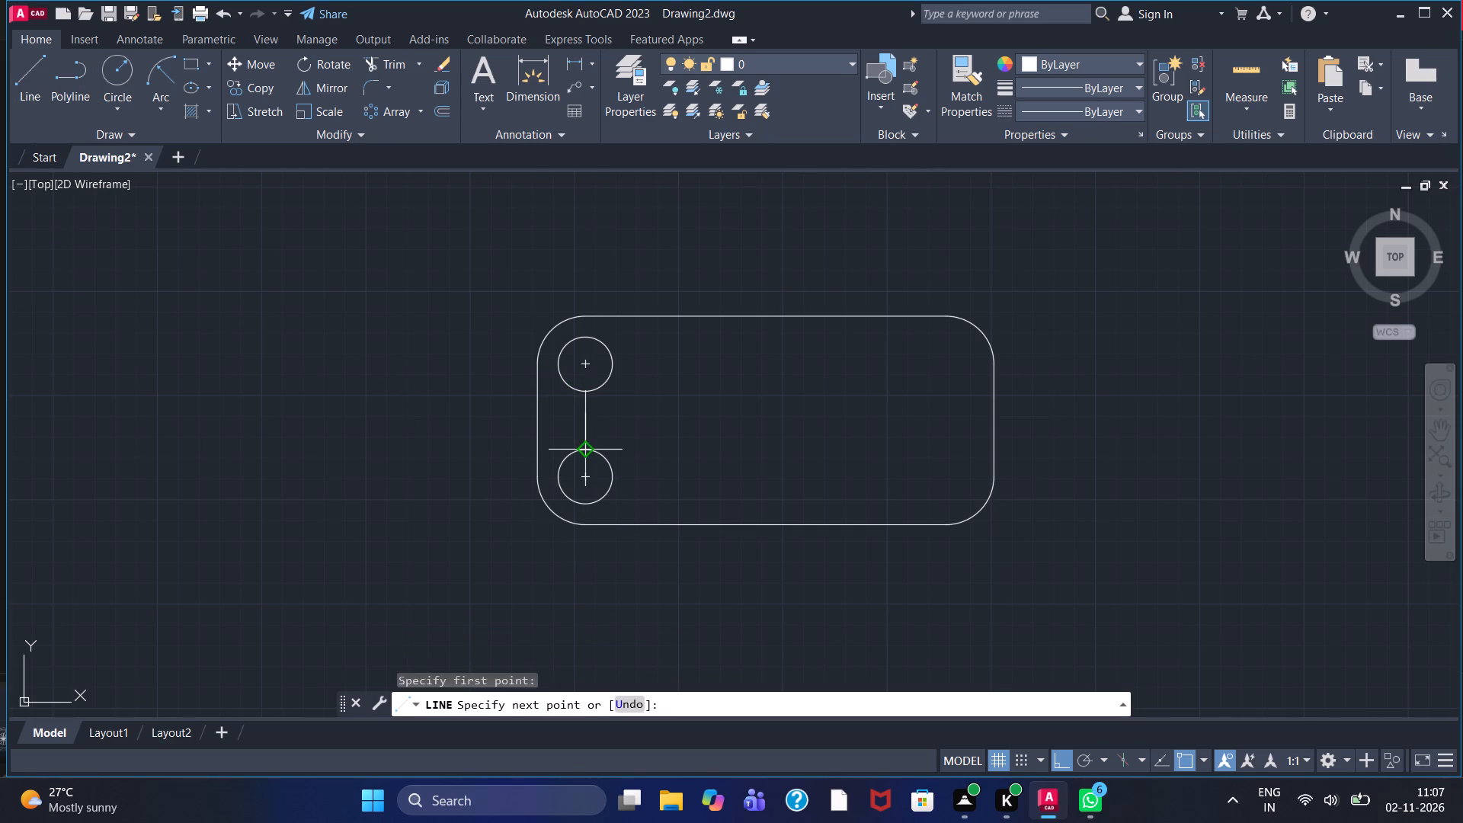
left_click(589, 451)
right_click(644, 425)
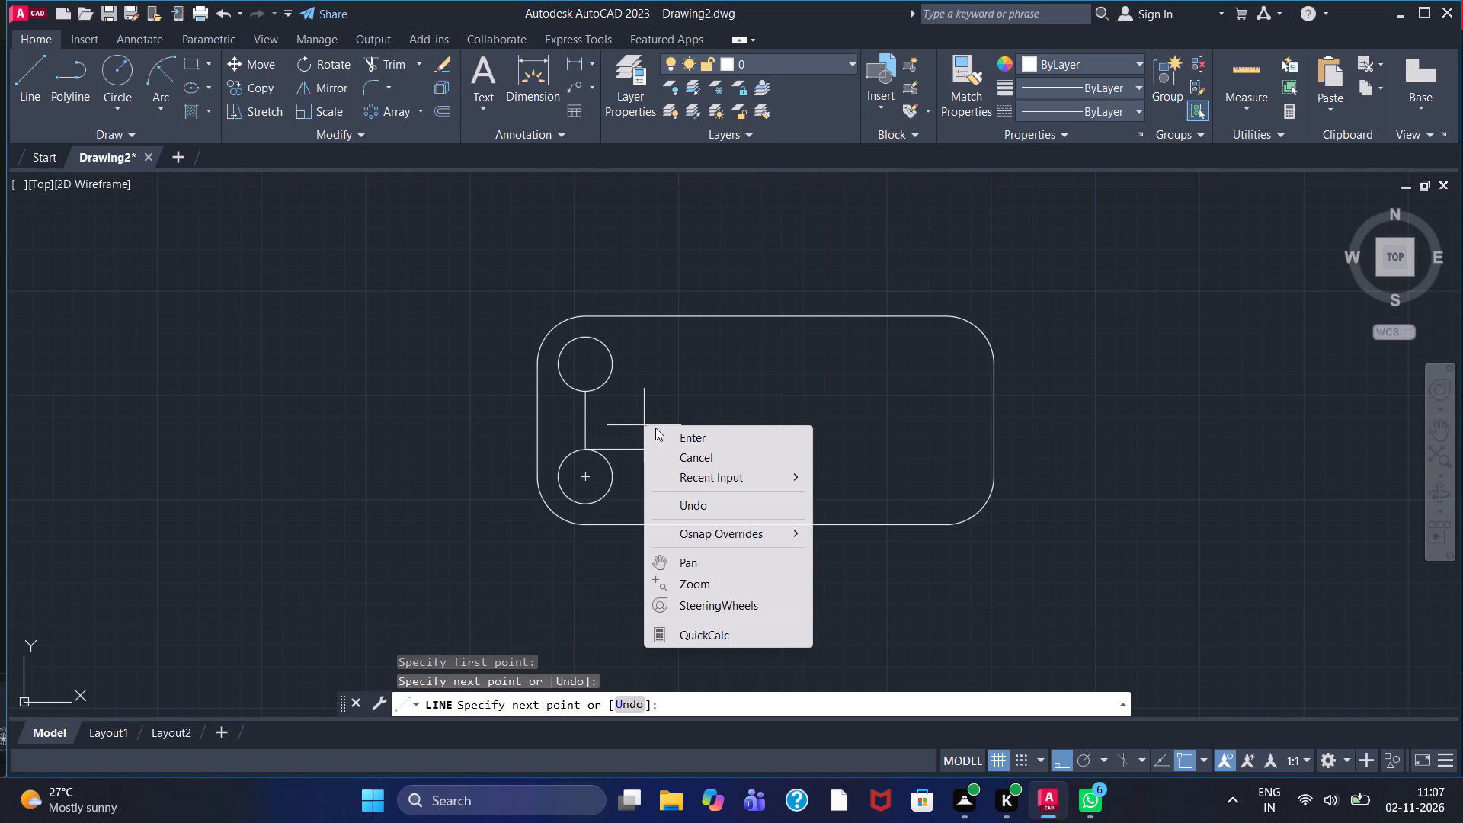
left_click(655, 428)
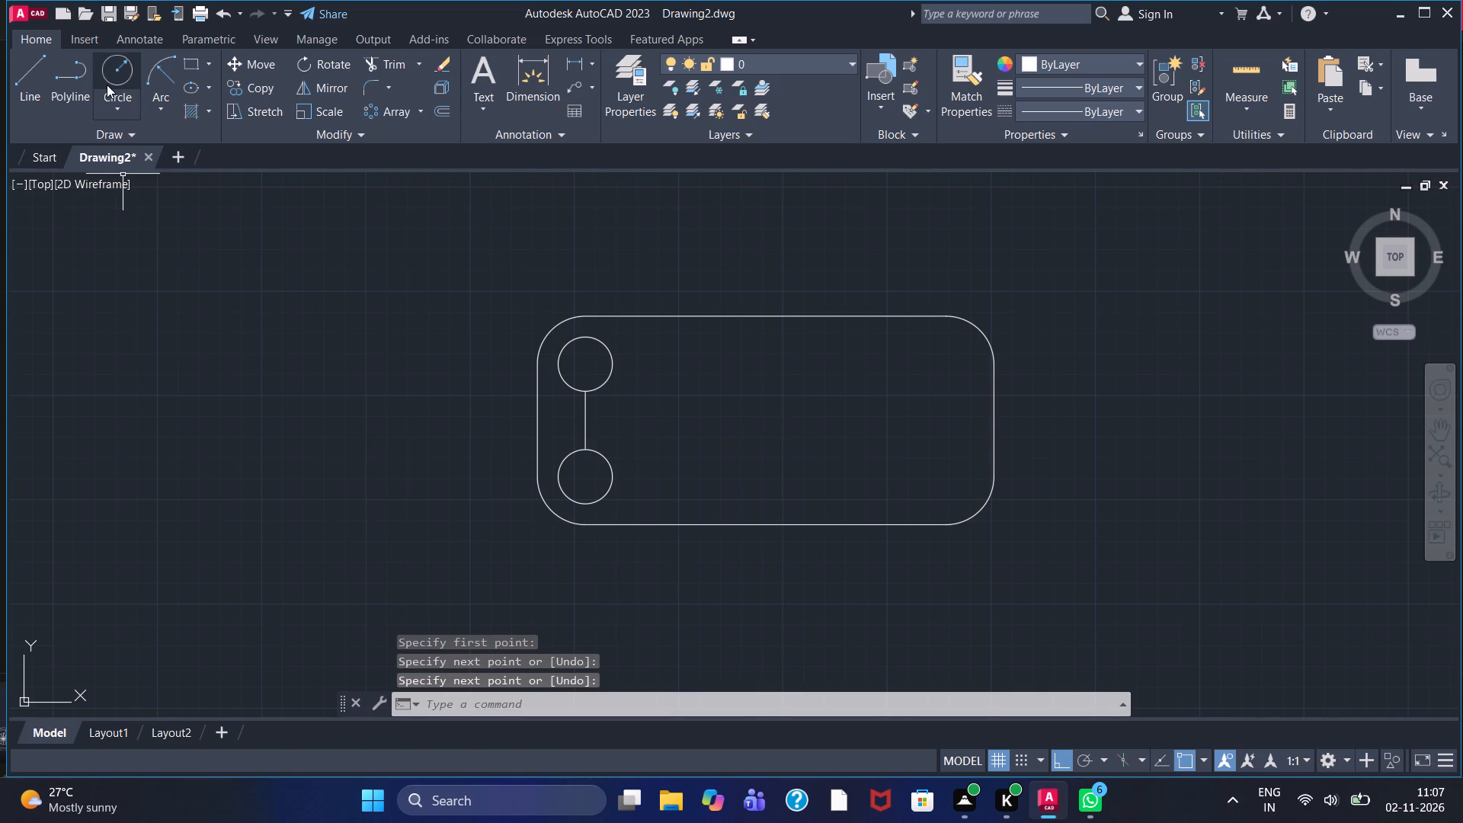
Draw two circles of radius 10 and 7 concentric with the upper-left radius 13 circle.
left_click(107, 85)
scroll(520, 363, "up", 2)
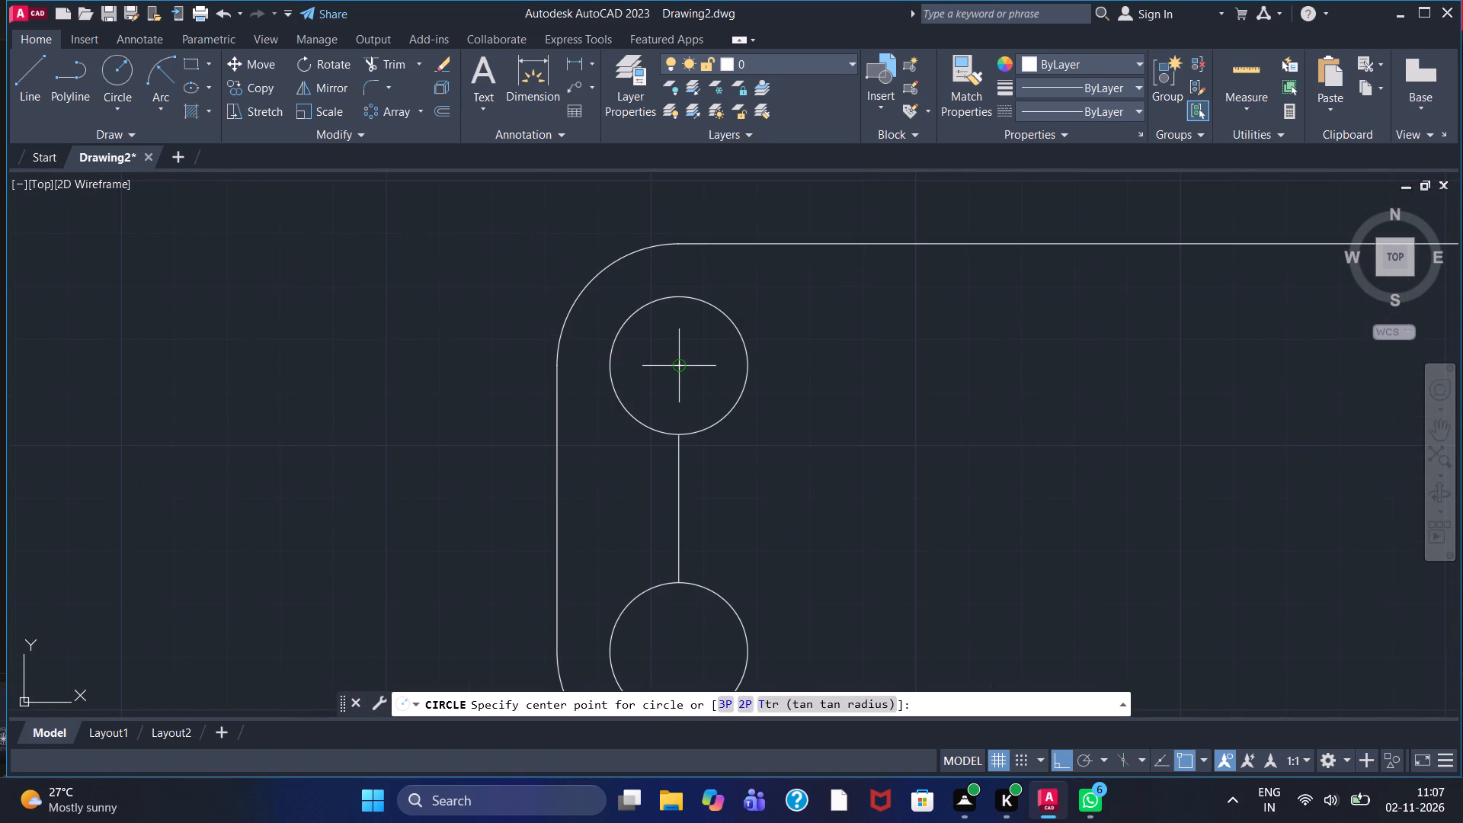
left_click(677, 360)
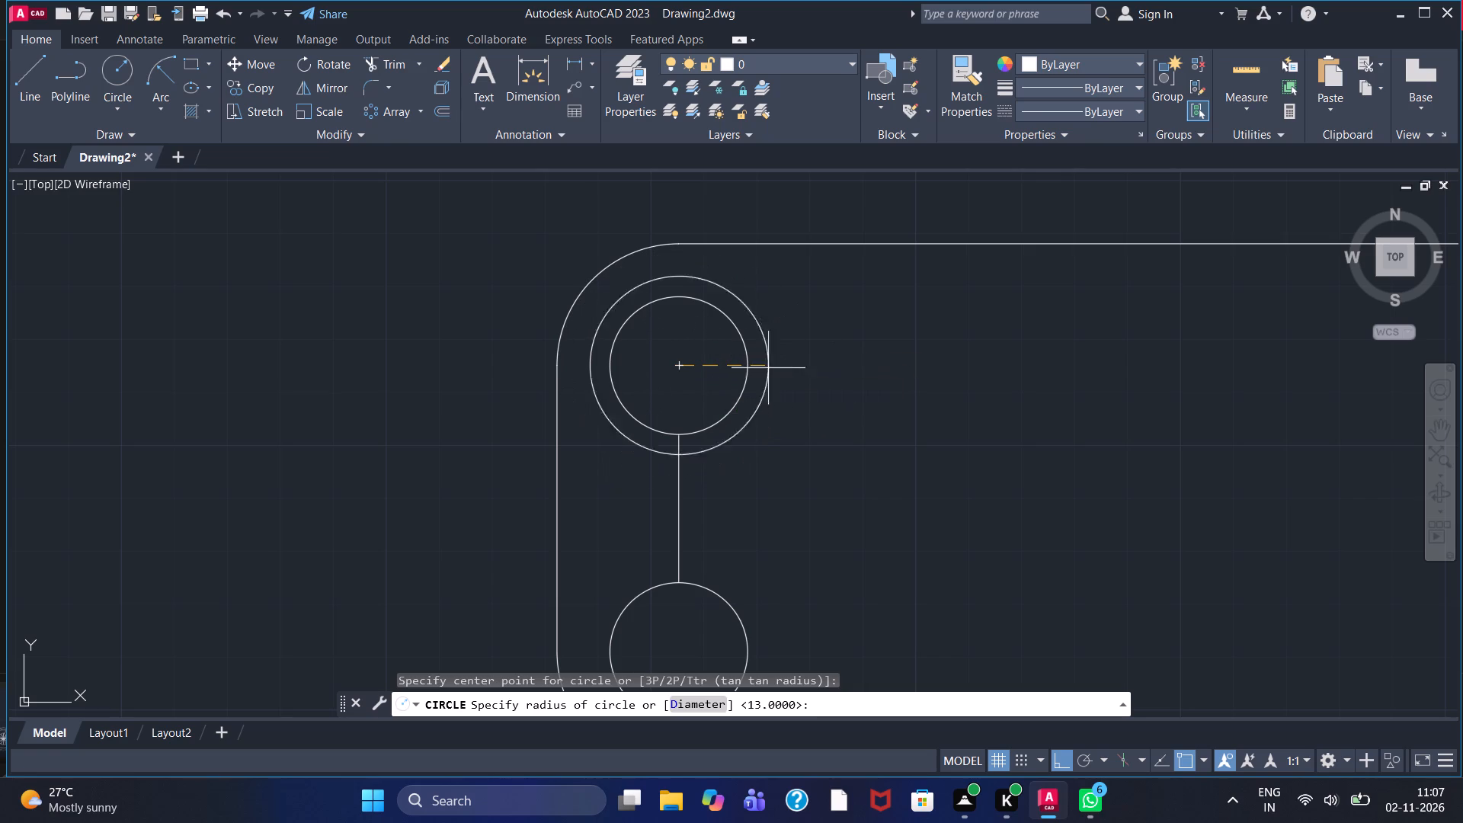
type("10")
key("Return")
left_click(112, 74)
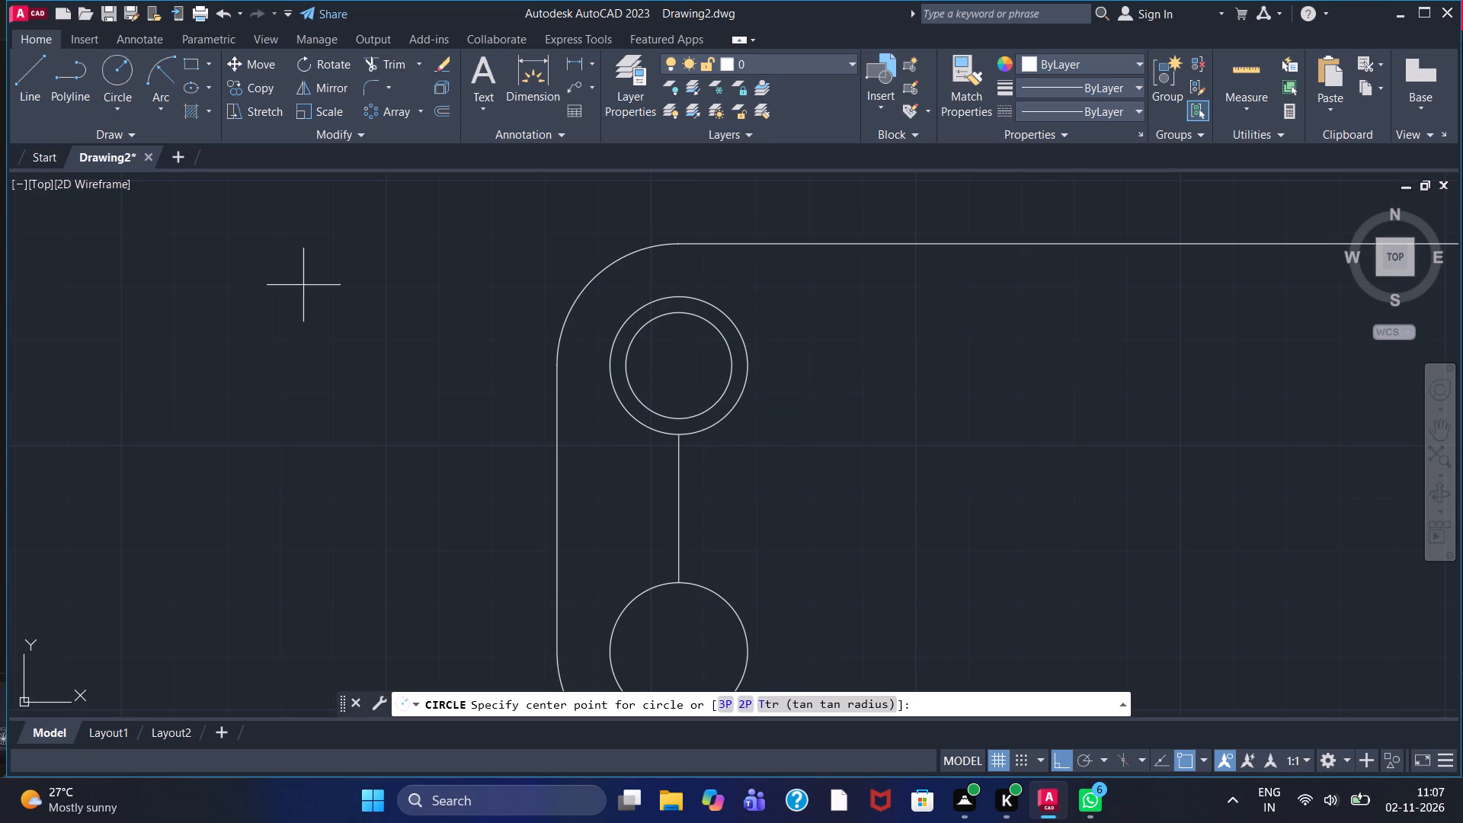
left_click(678, 366)
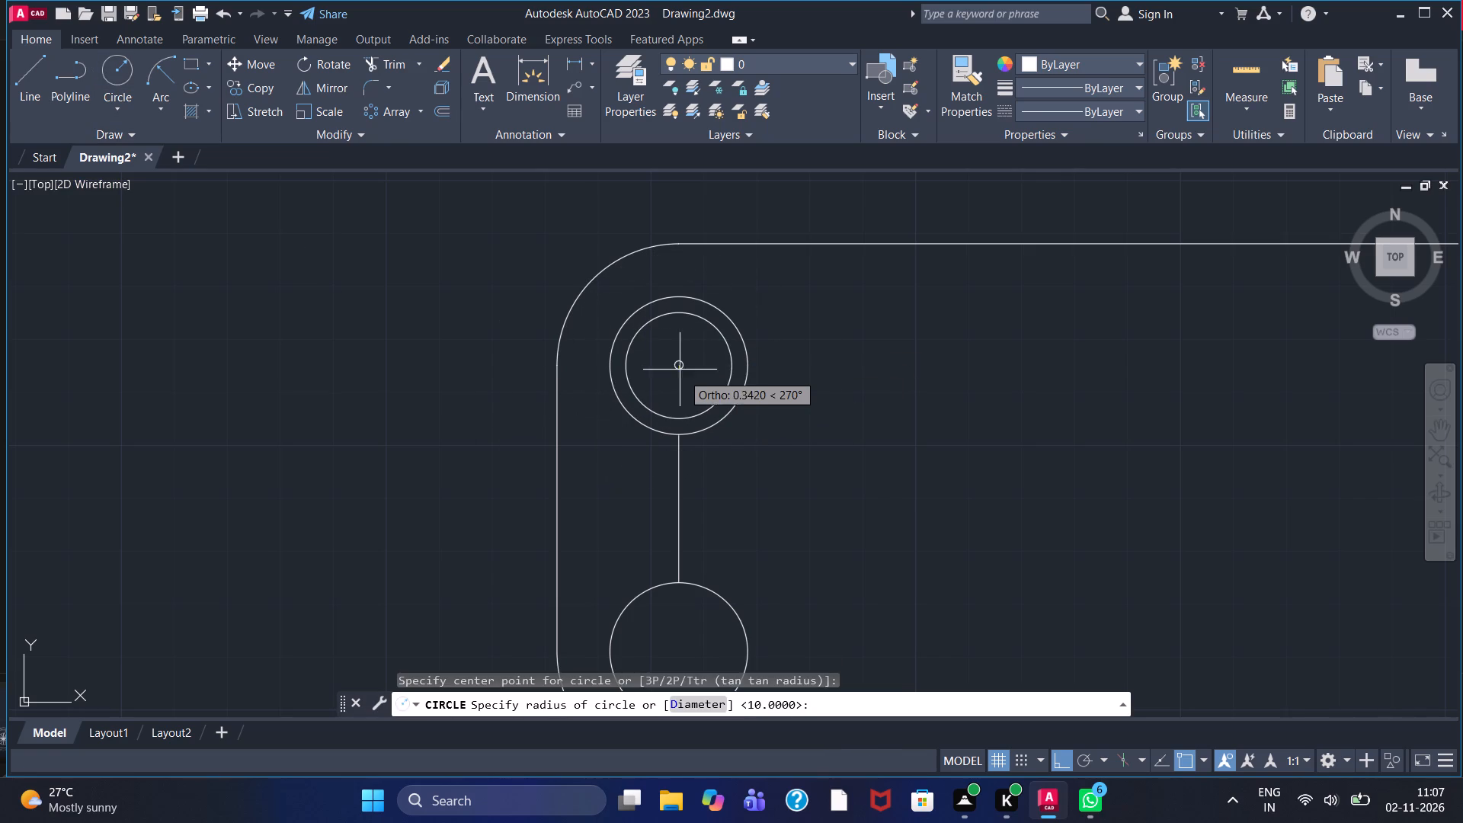
key("7")
key("Return")
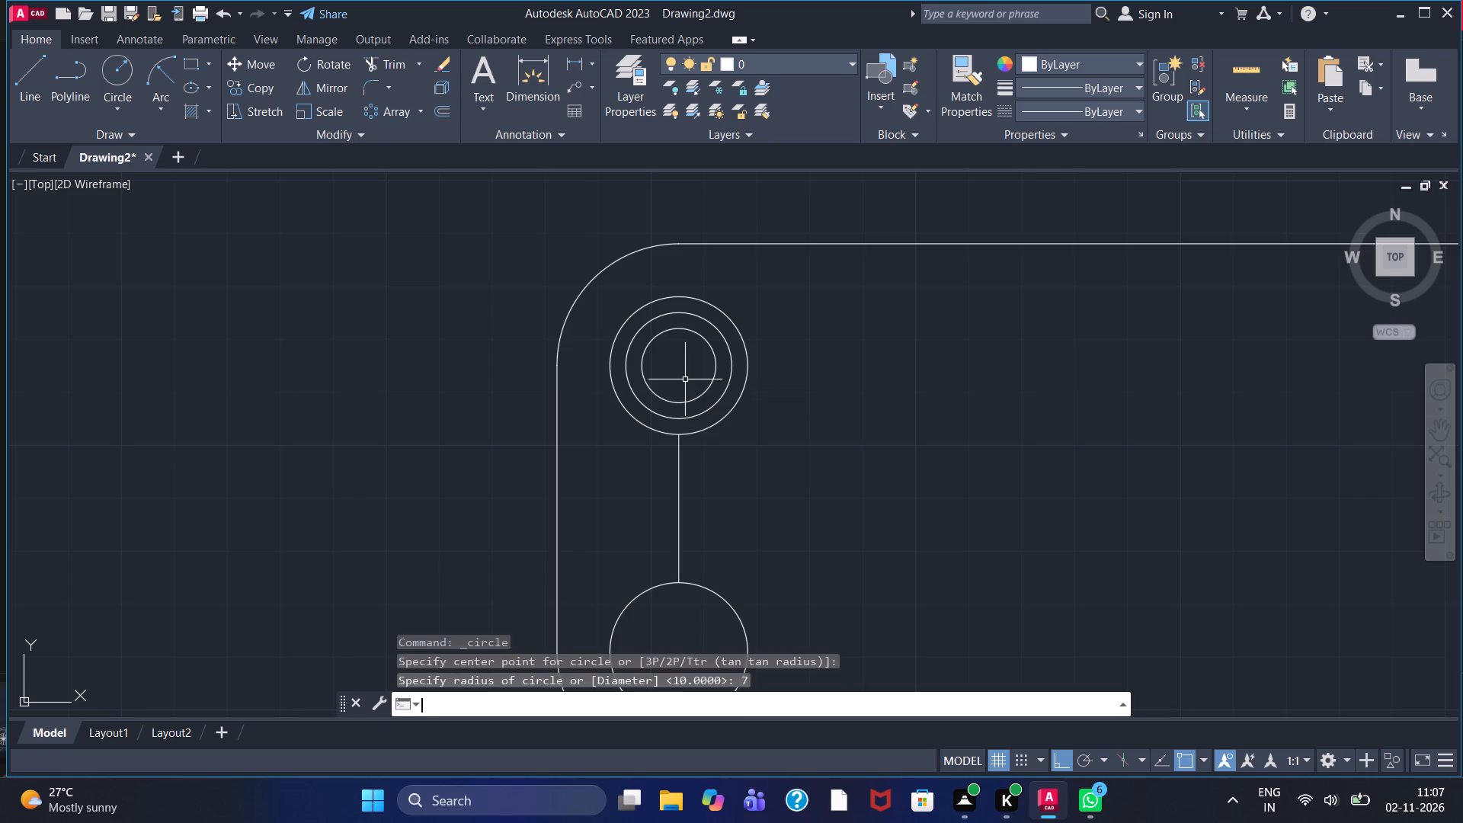
Draw two circles of radius 10 and 7 concentric with the lower-left radius 13 circle.
left_click_drag(125, 62, 125, 84)
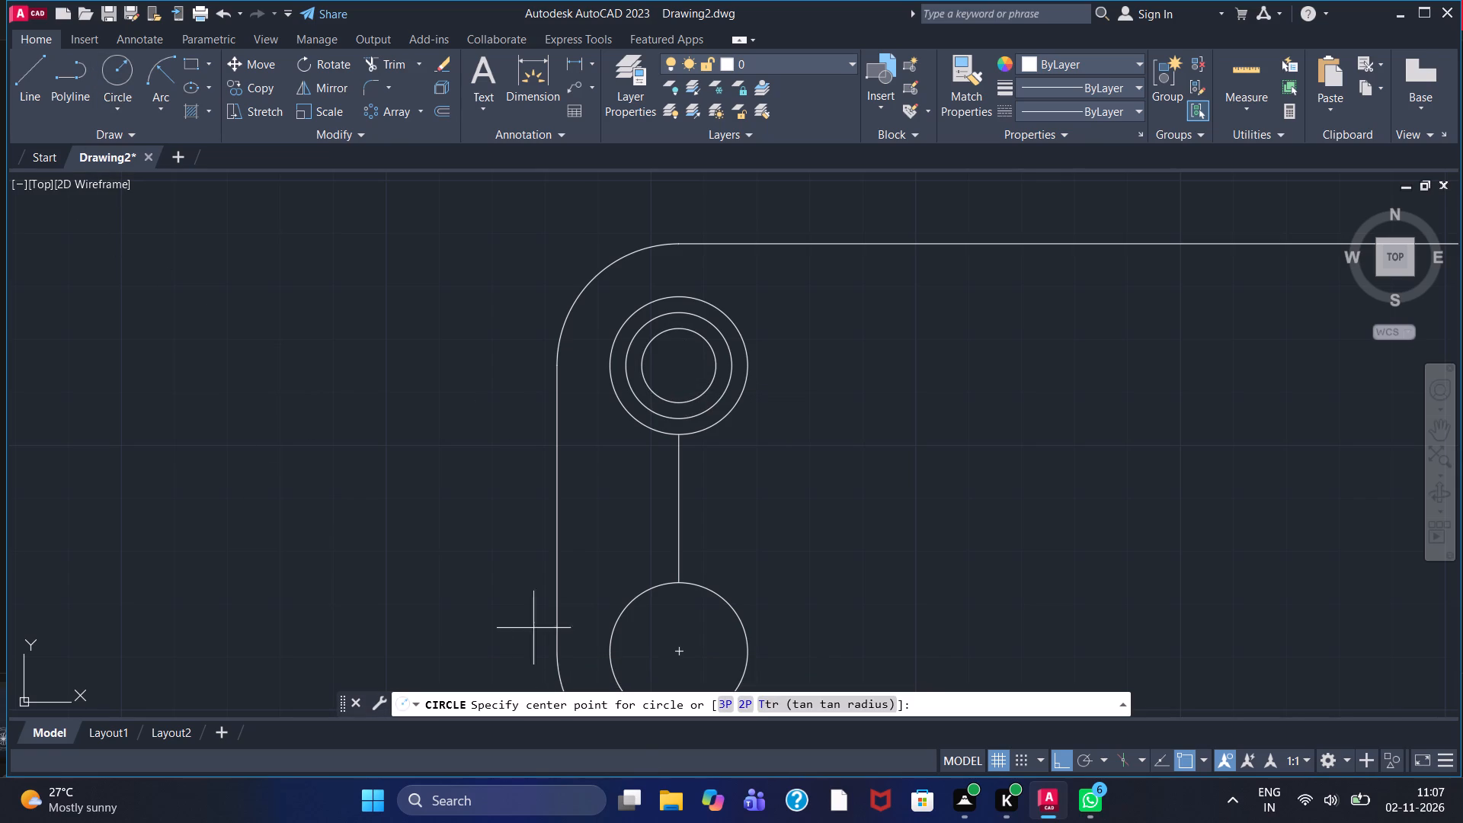
middle_click_drag(443, 565, 431, 404)
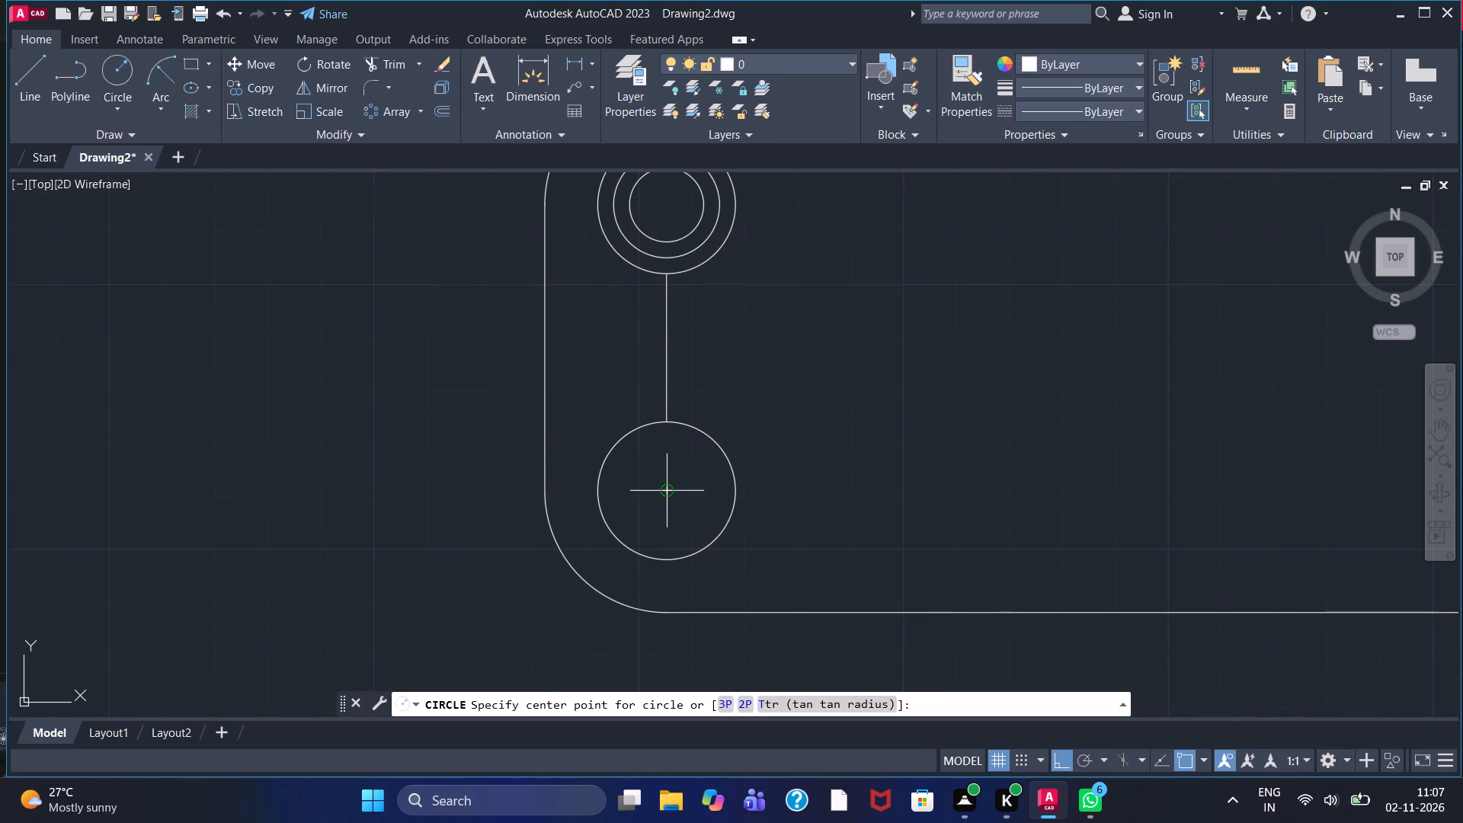
left_click(671, 493)
type("10")
key("Return")
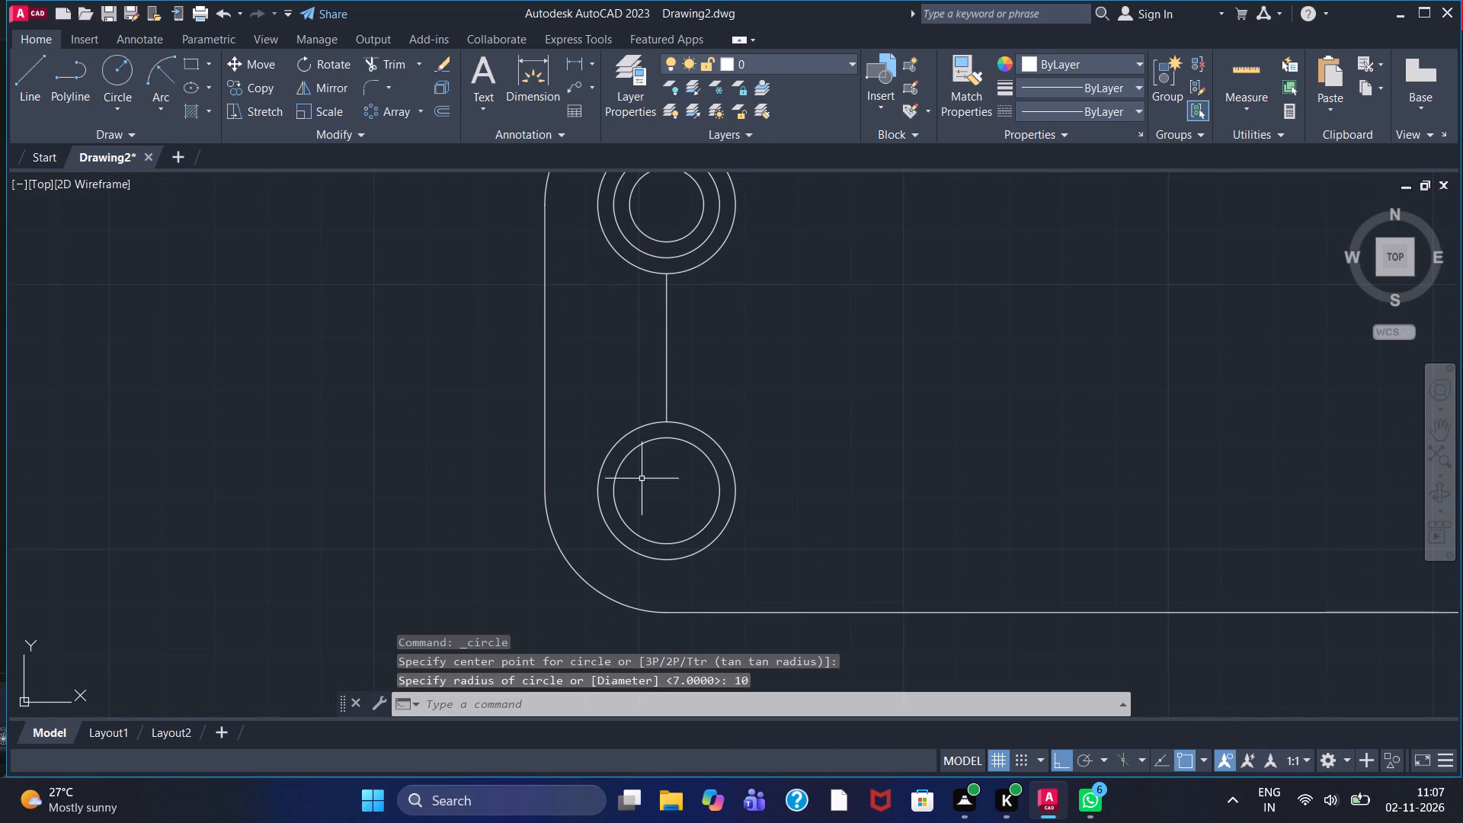
left_click(109, 72)
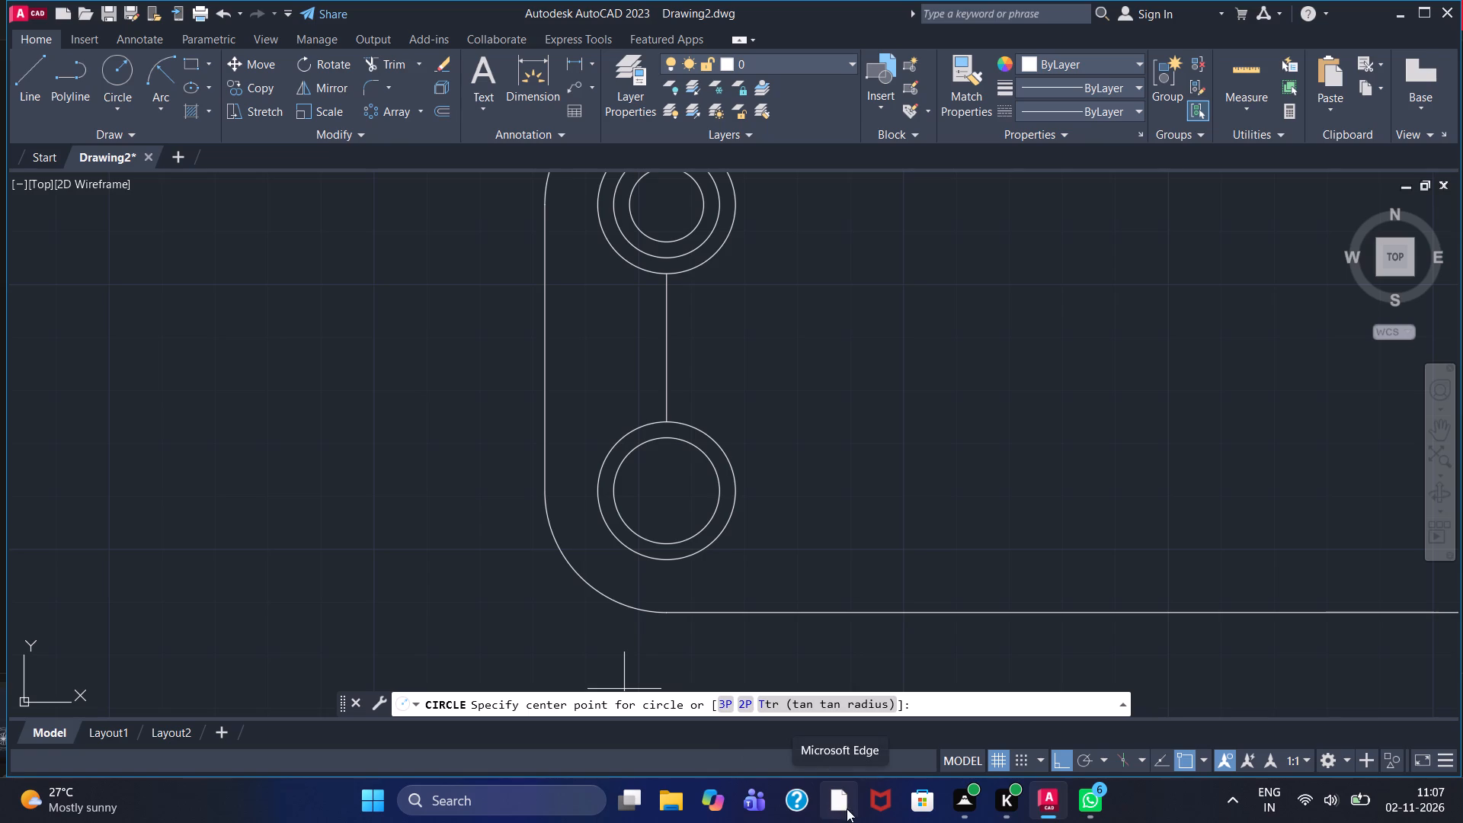
left_click(665, 492)
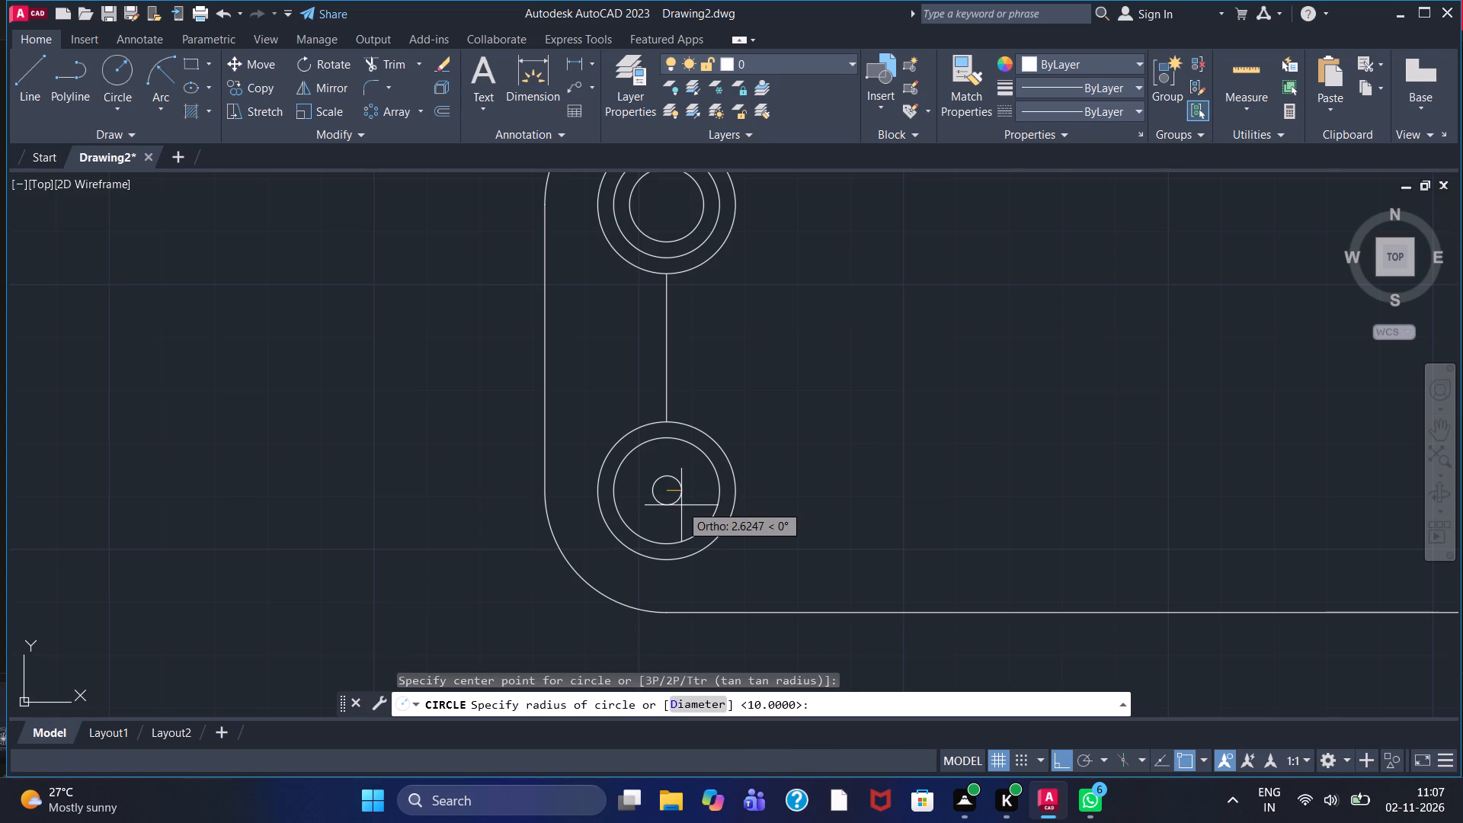
key("7")
key("Return")
key("Escape")
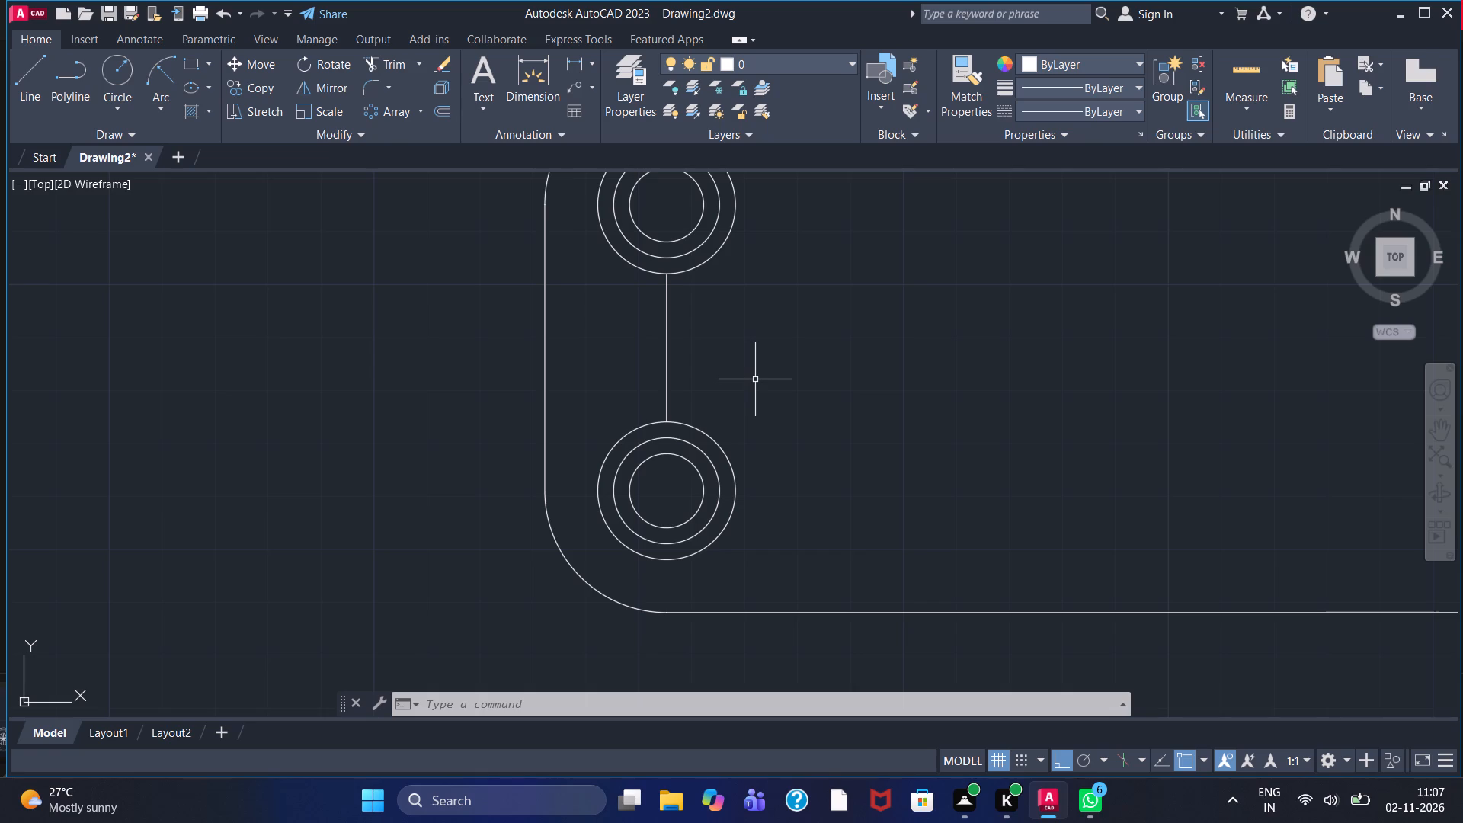
Draw an 11-unit horizontal line inward from the midpoint of the plate's right side.
middle_click_drag(750, 345, 711, 400)
scroll(700, 402, "down", 1)
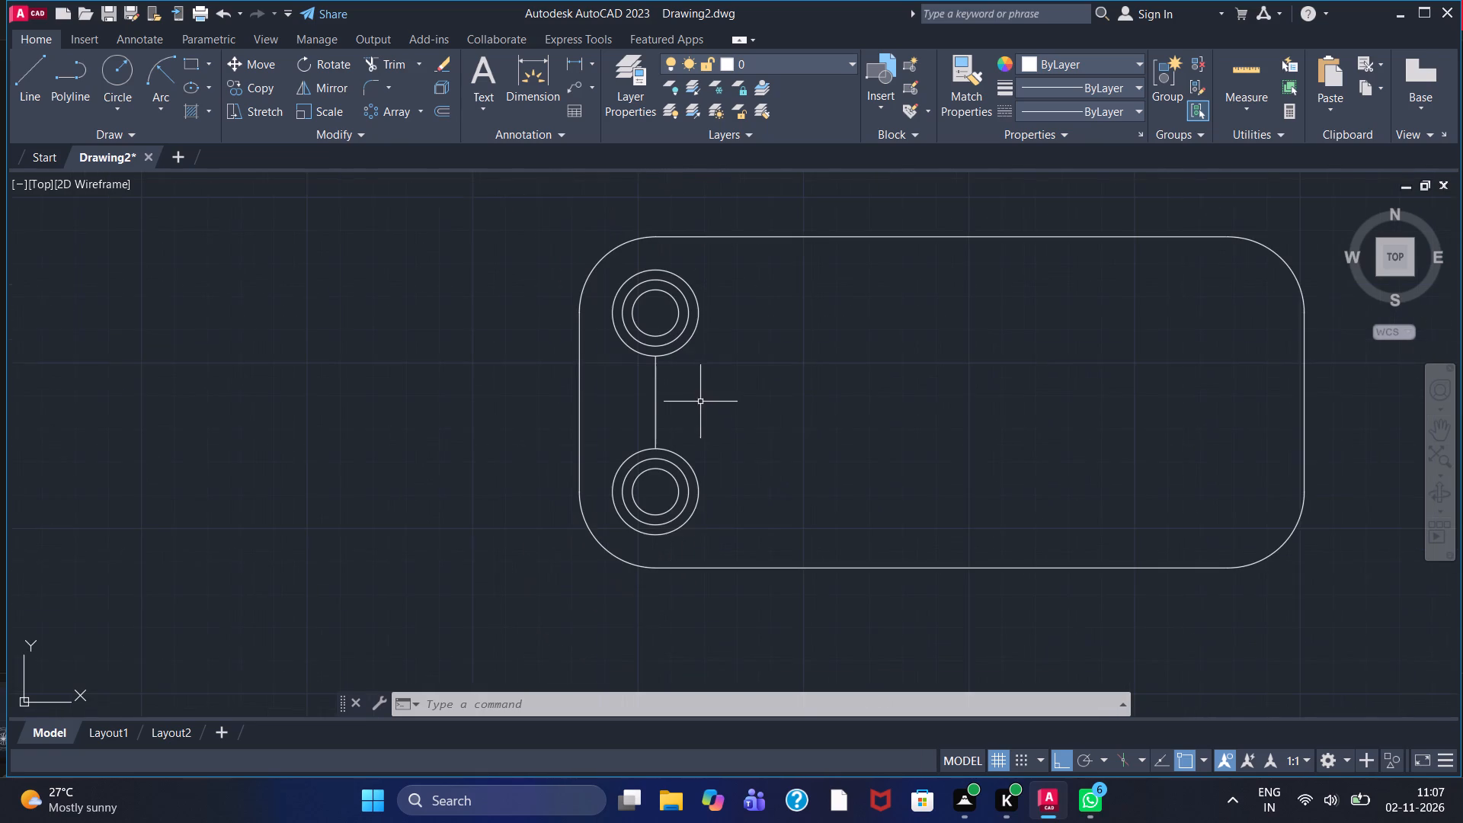
middle_click_drag(767, 408, 615, 395)
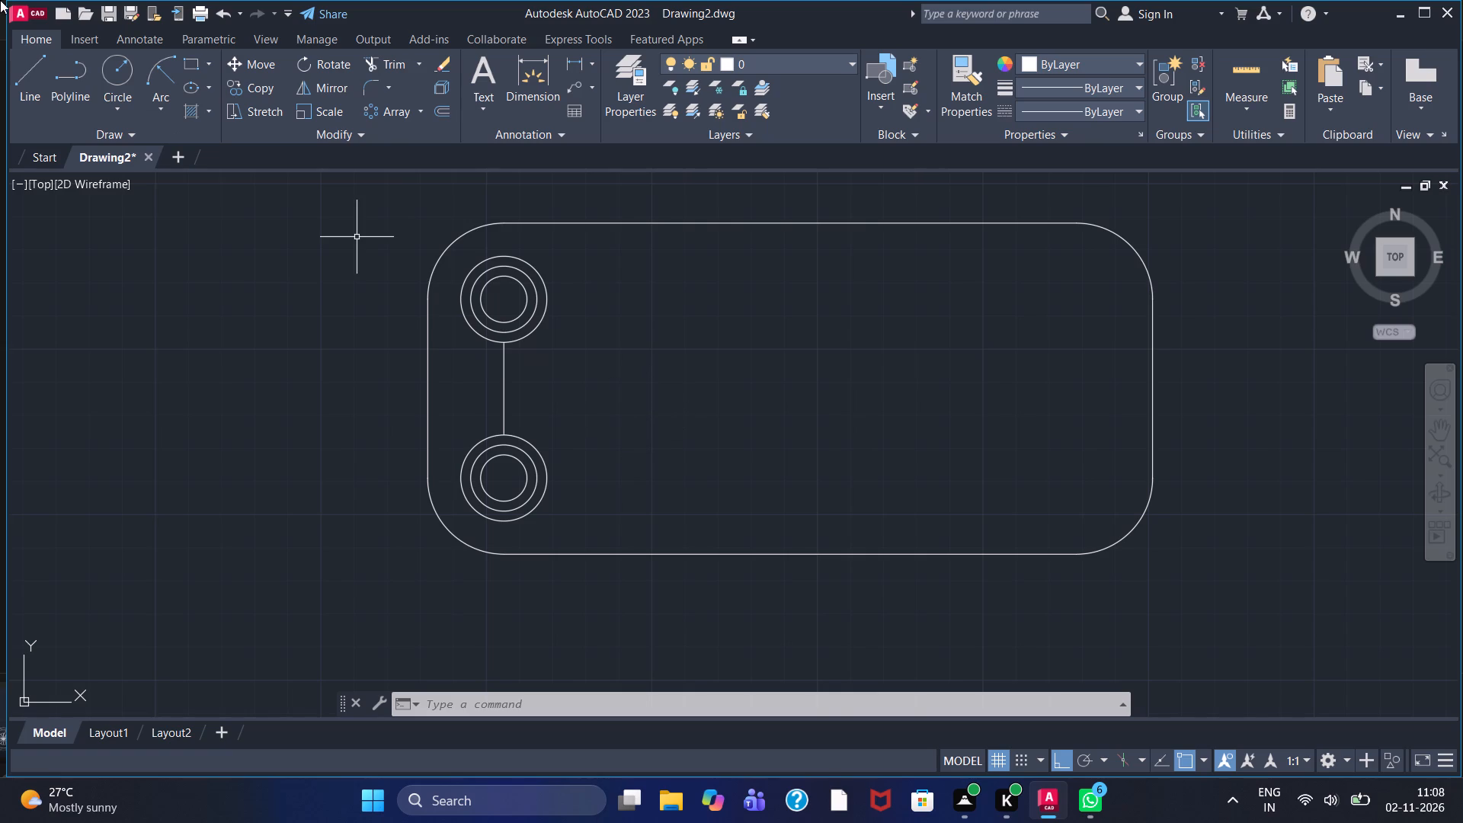
left_click(29, 94)
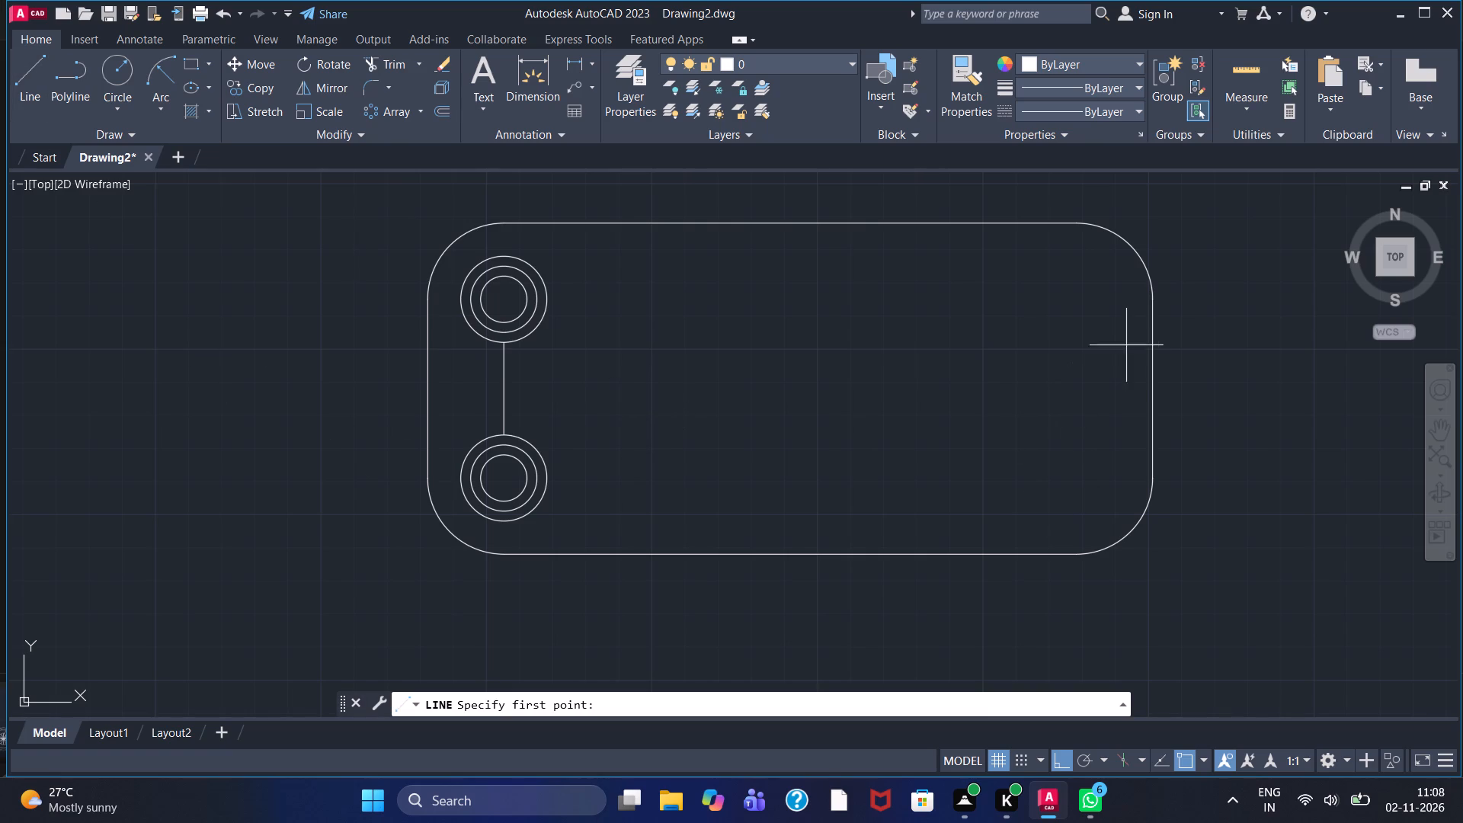
left_click(1155, 384)
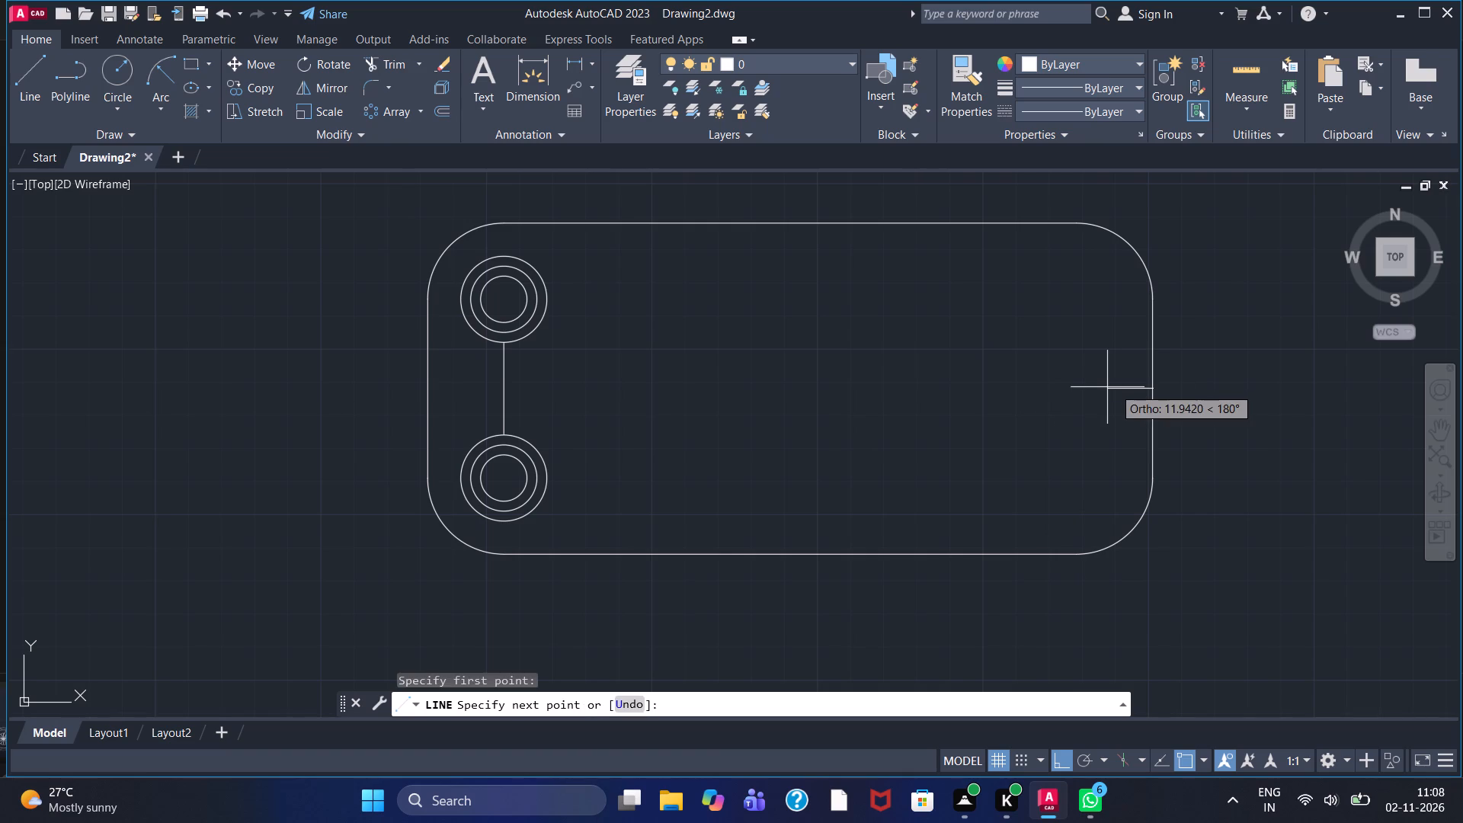
type("11")
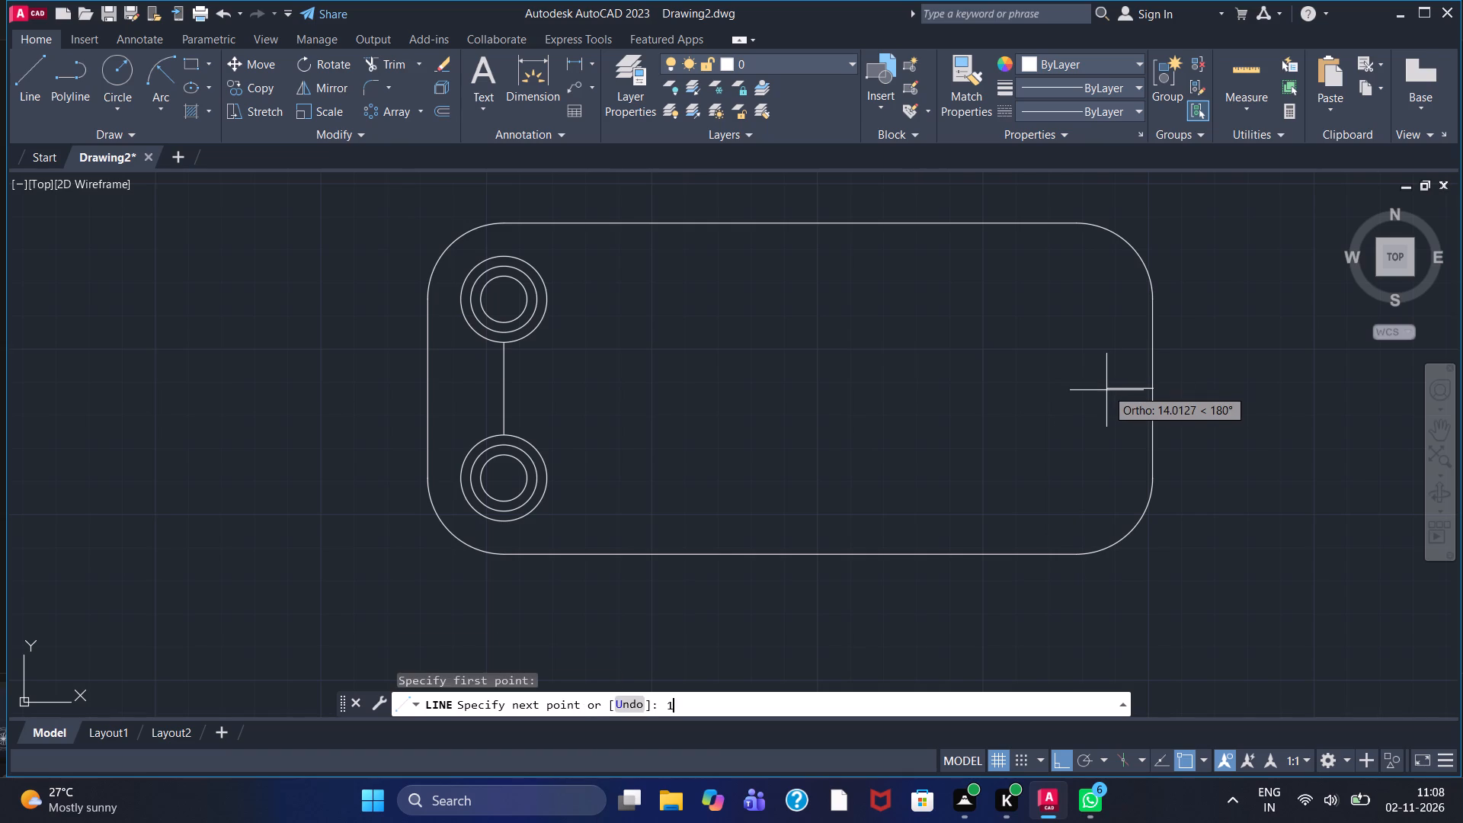
key("Return")
key("Escape")
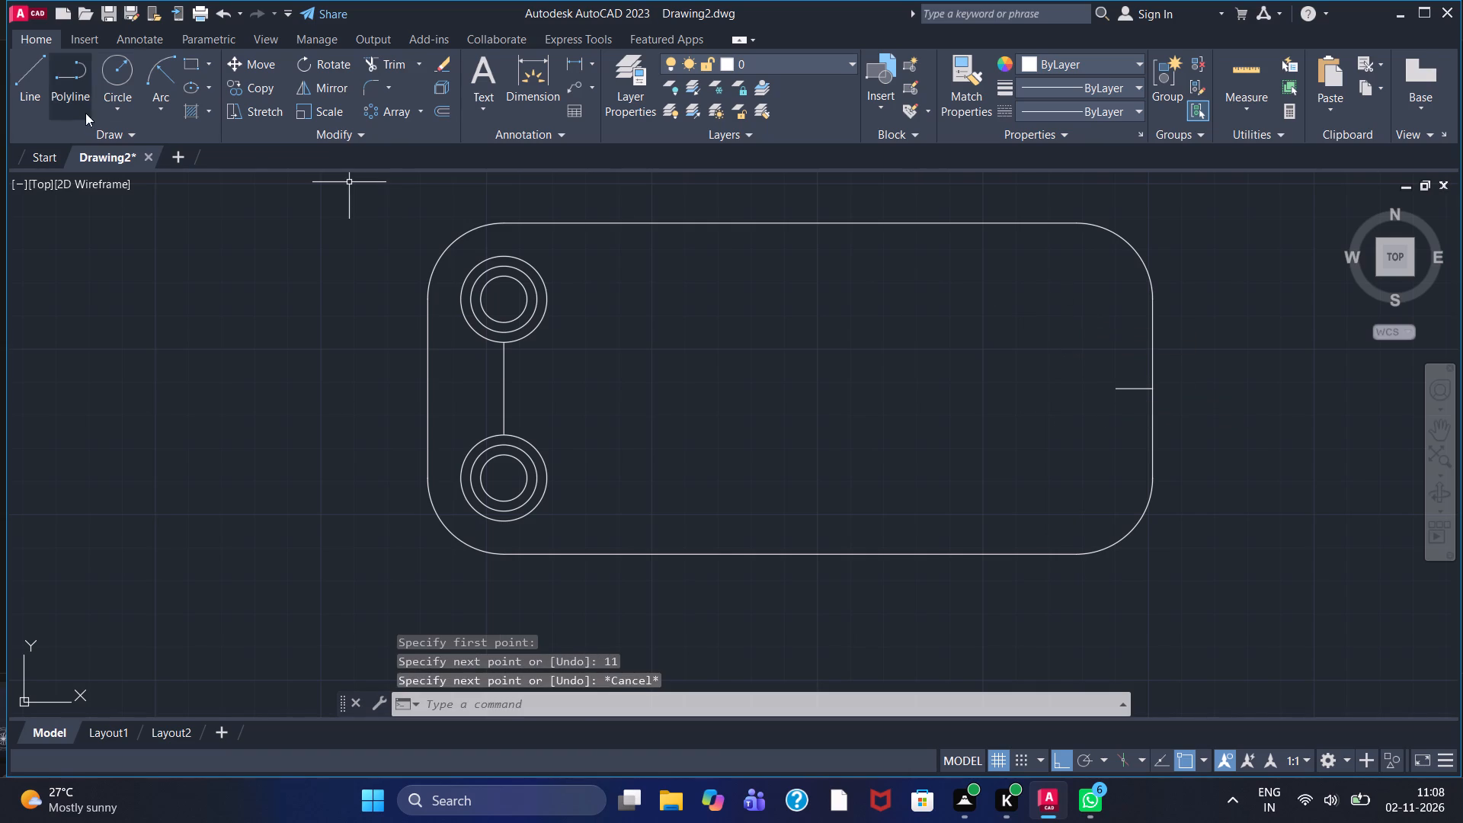
Draw a circle of diameter 15 centred on the inner end of the 11-unit line.
left_click(123, 100)
left_click(142, 189)
right_click(142, 189)
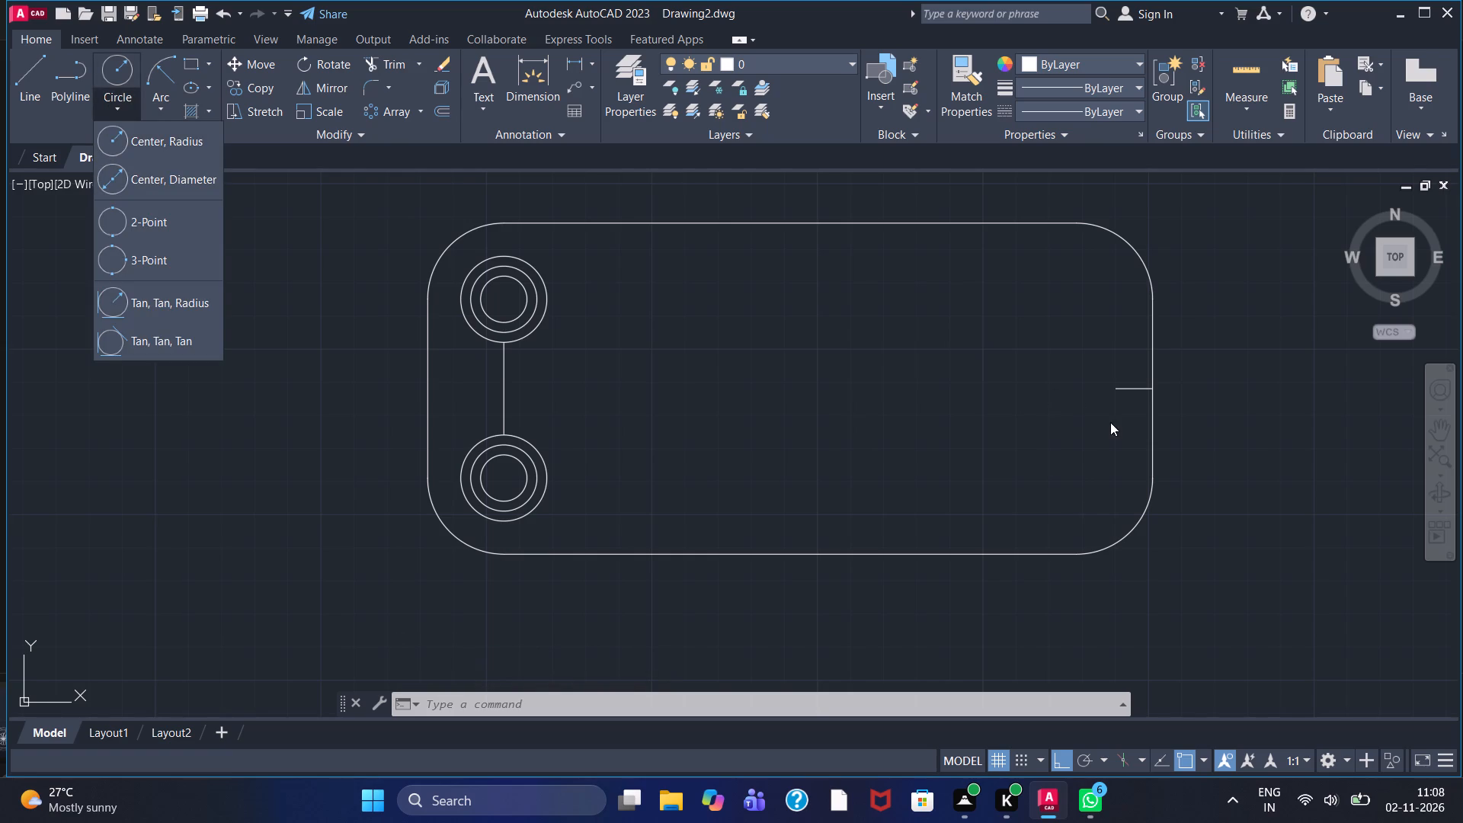
left_click(130, 190)
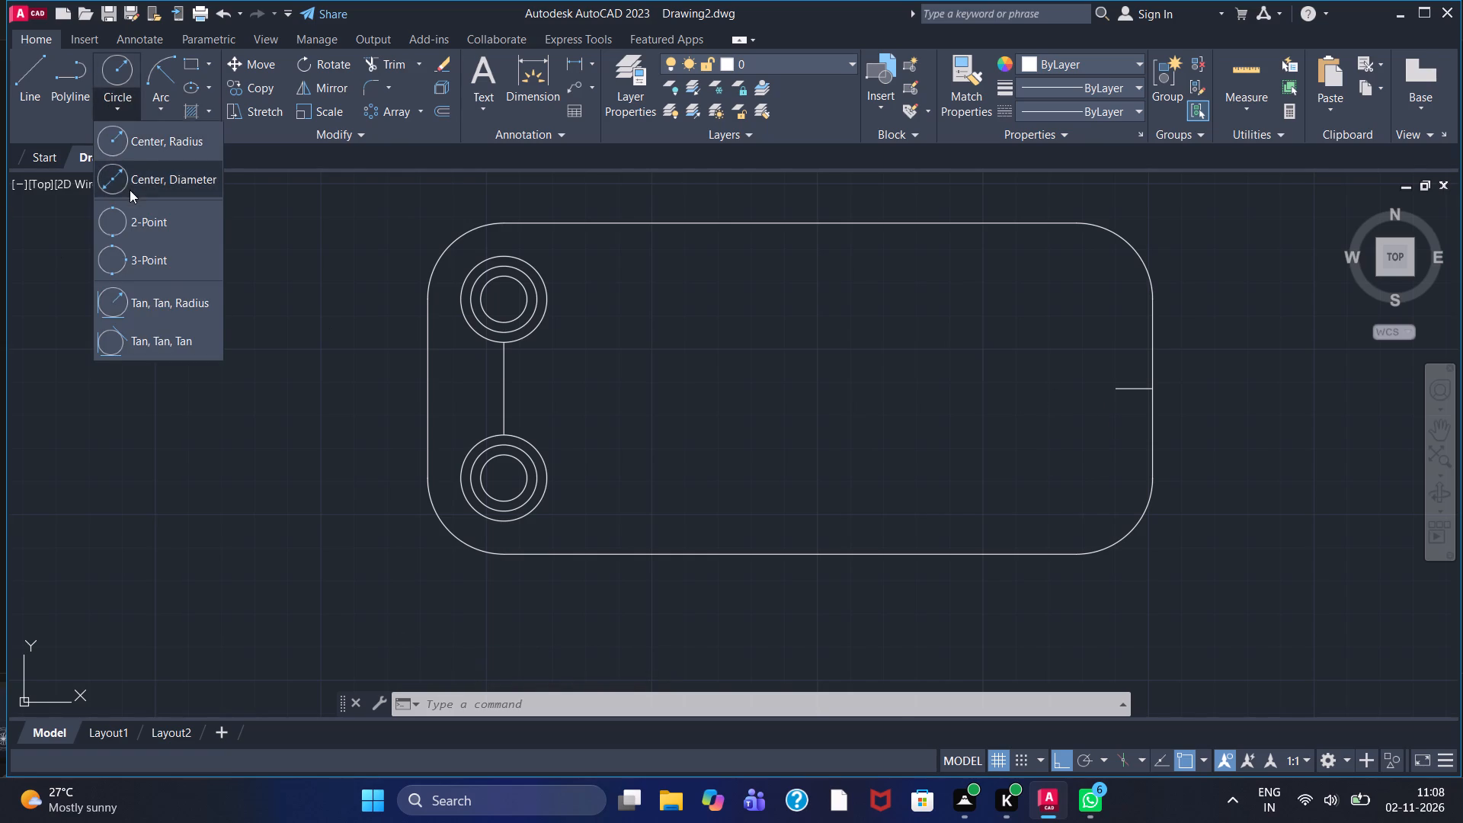
left_click(1111, 391)
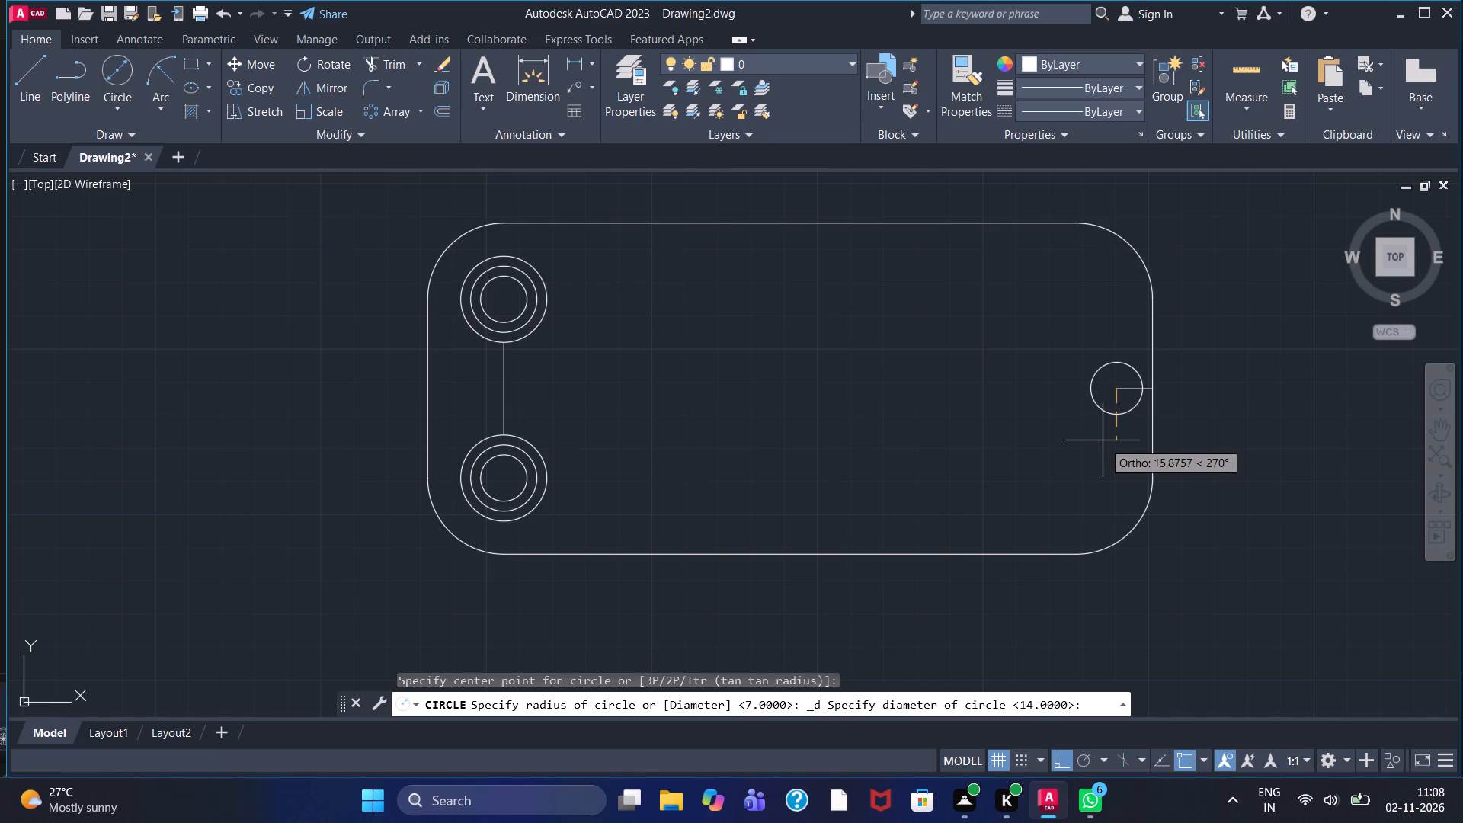
type("15")
key("Return")
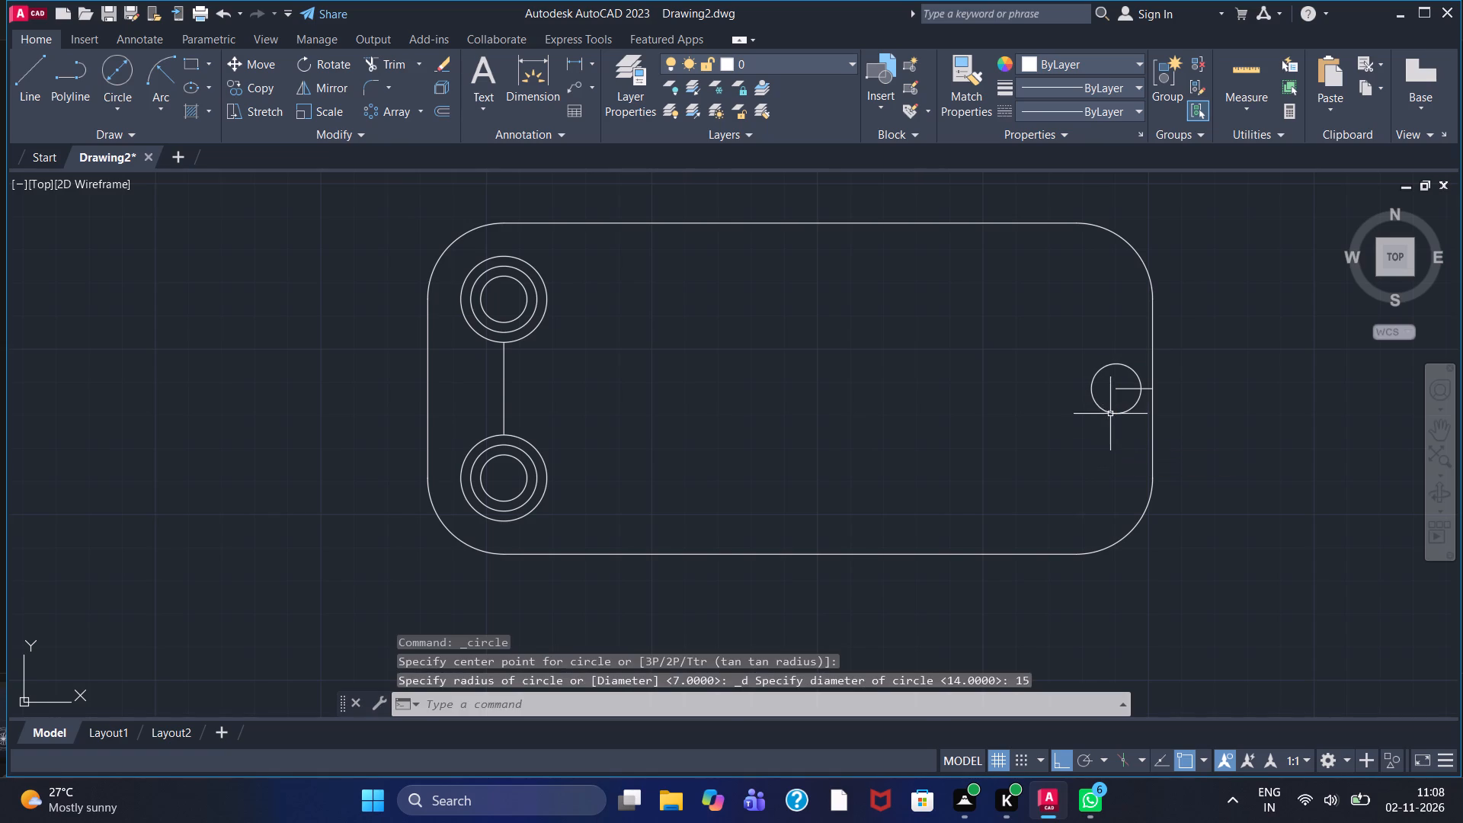
Draw another circle of diameter 15 centred on the inner end of the 11-unit line.
scroll(1106, 400, "up", 2)
left_click(114, 61)
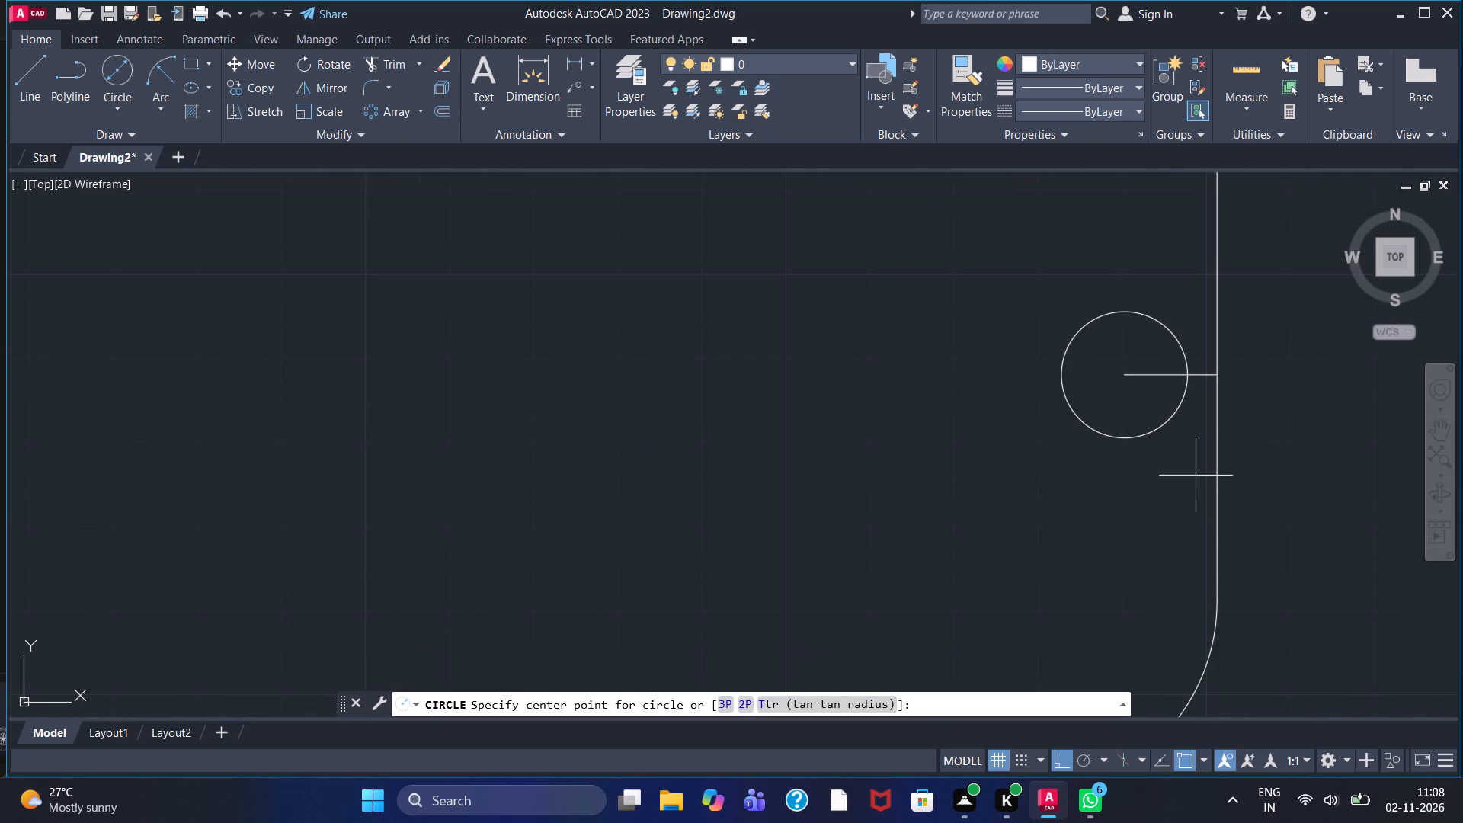
left_click(1123, 374)
right_click(1123, 374)
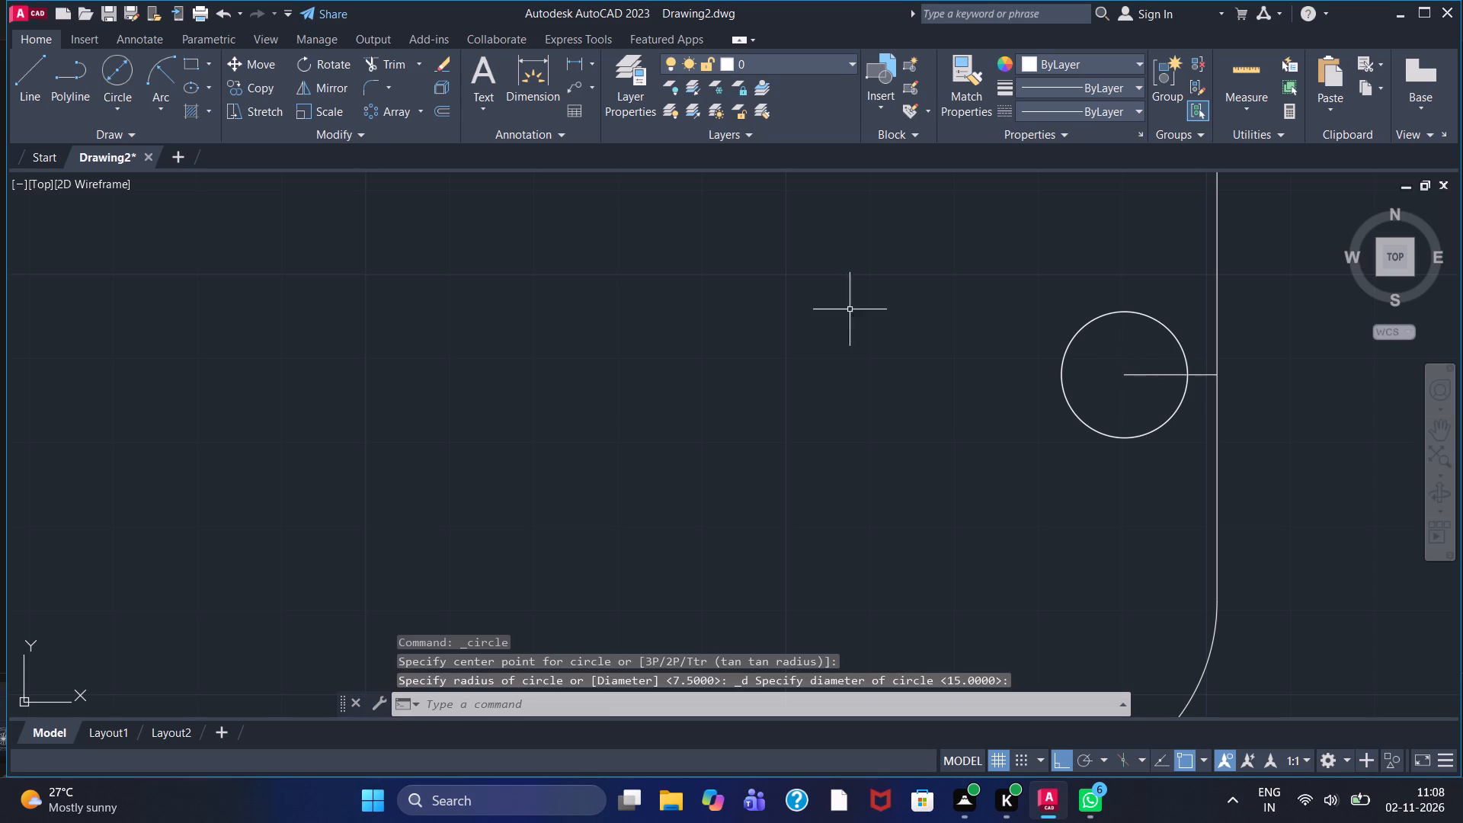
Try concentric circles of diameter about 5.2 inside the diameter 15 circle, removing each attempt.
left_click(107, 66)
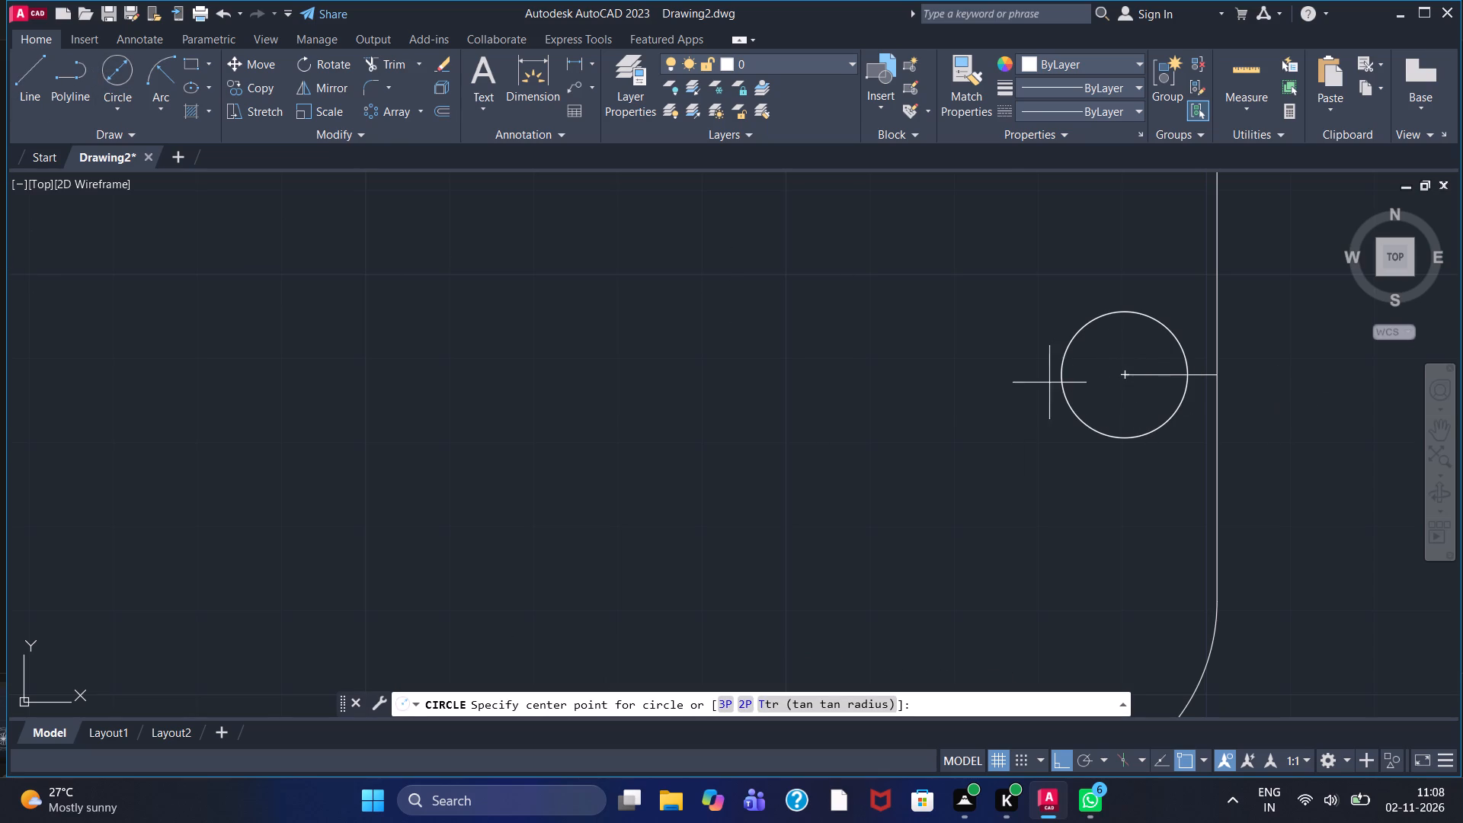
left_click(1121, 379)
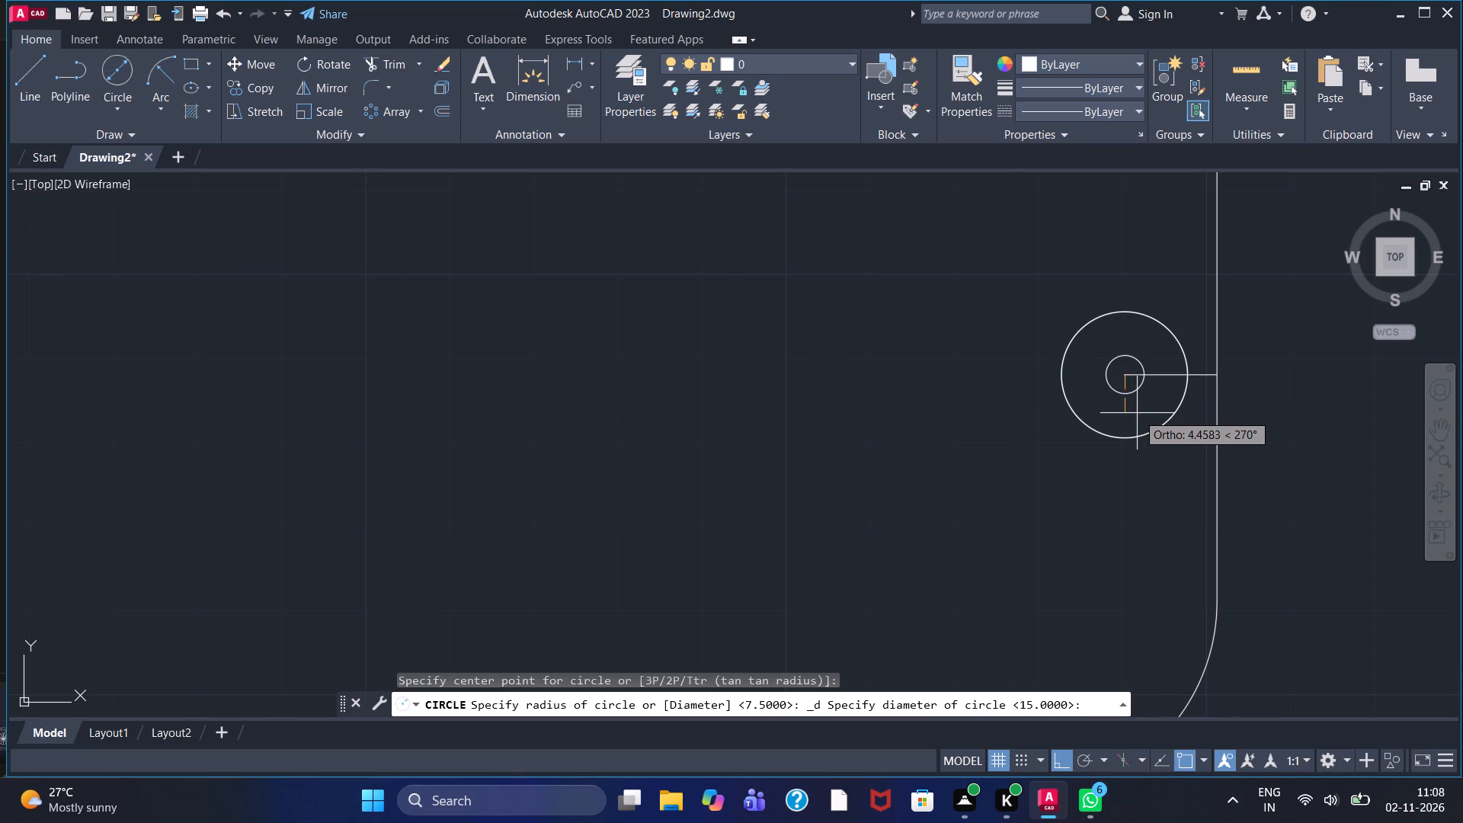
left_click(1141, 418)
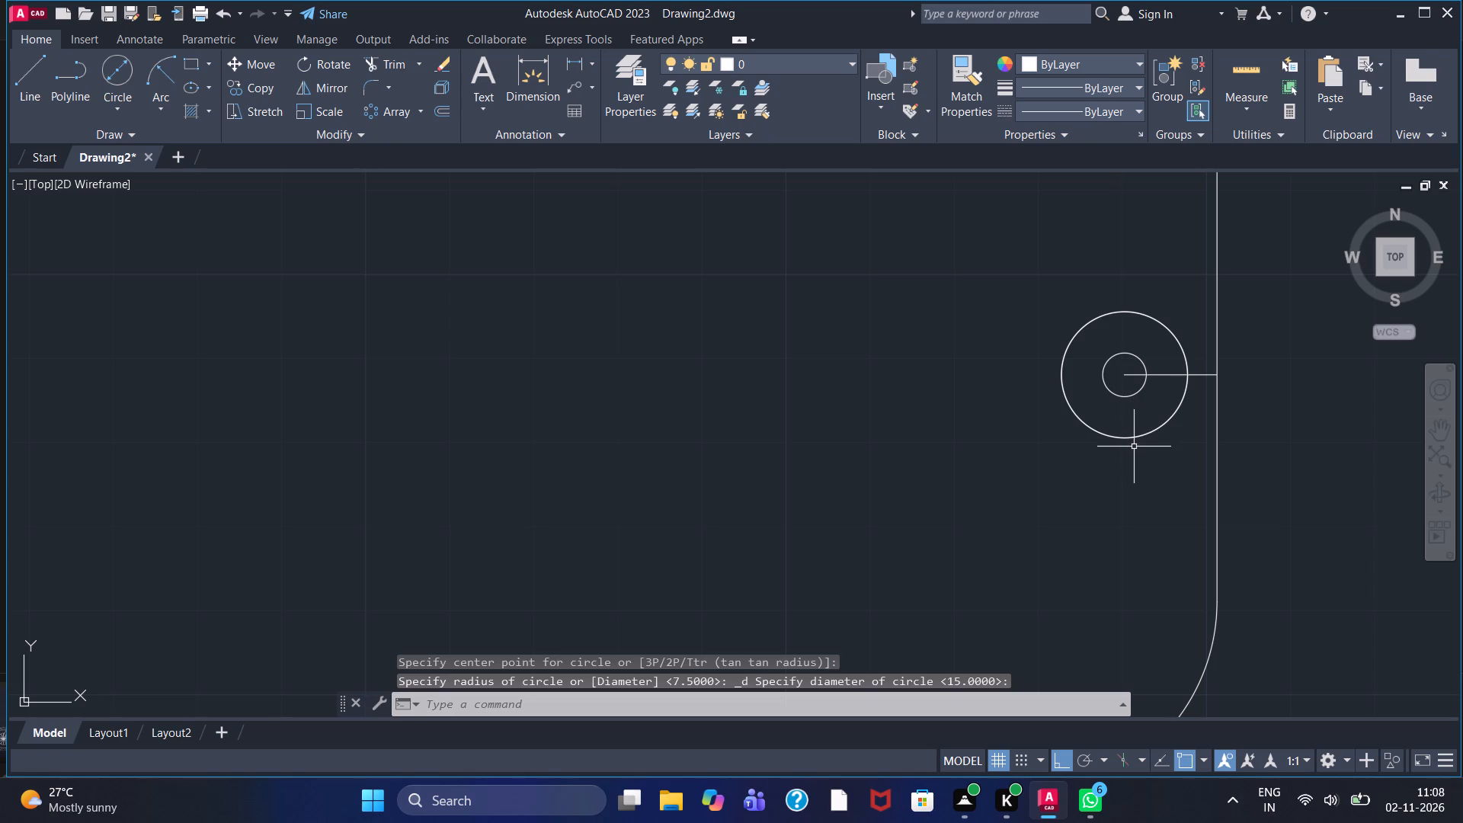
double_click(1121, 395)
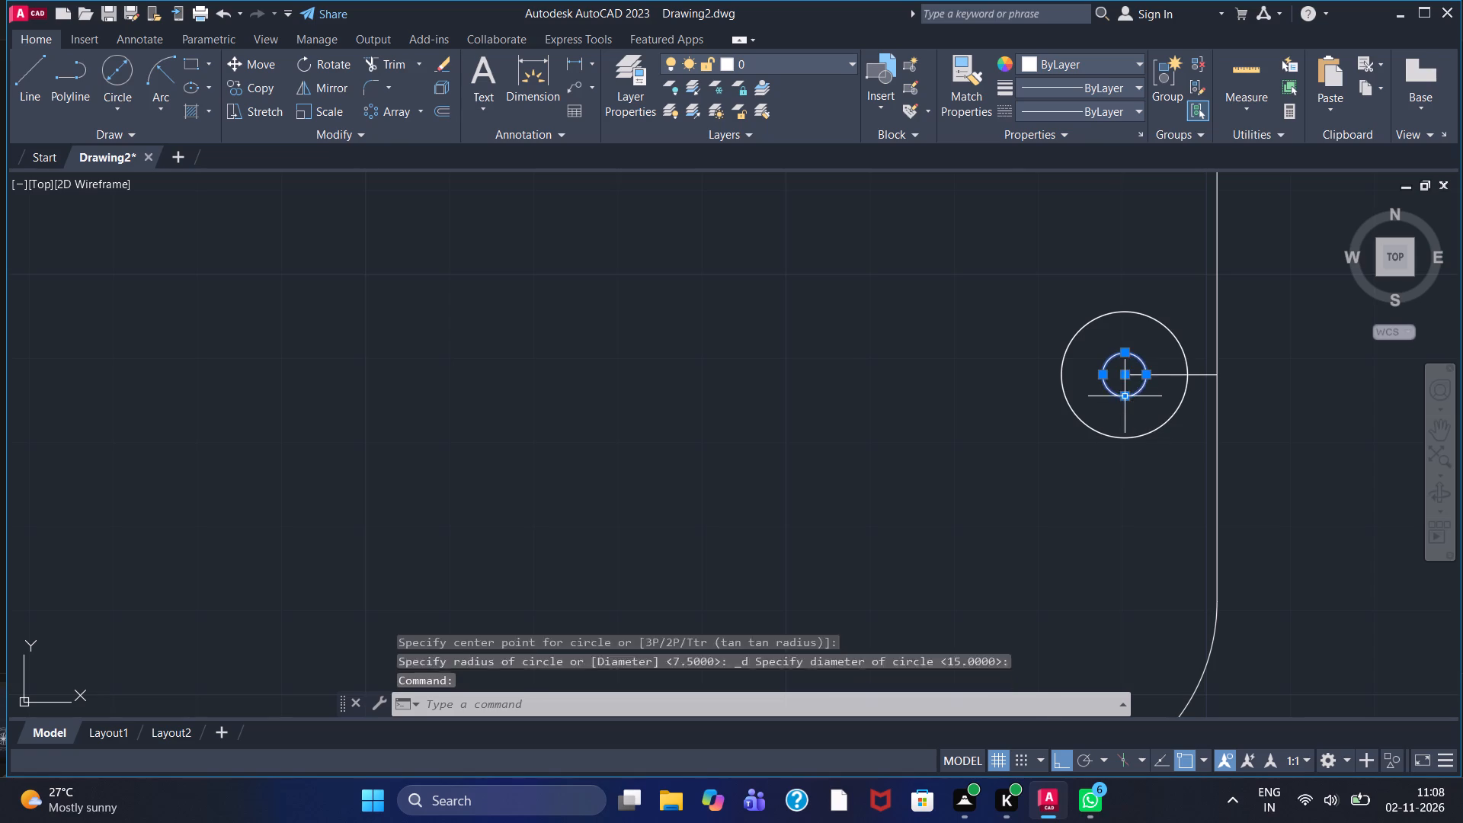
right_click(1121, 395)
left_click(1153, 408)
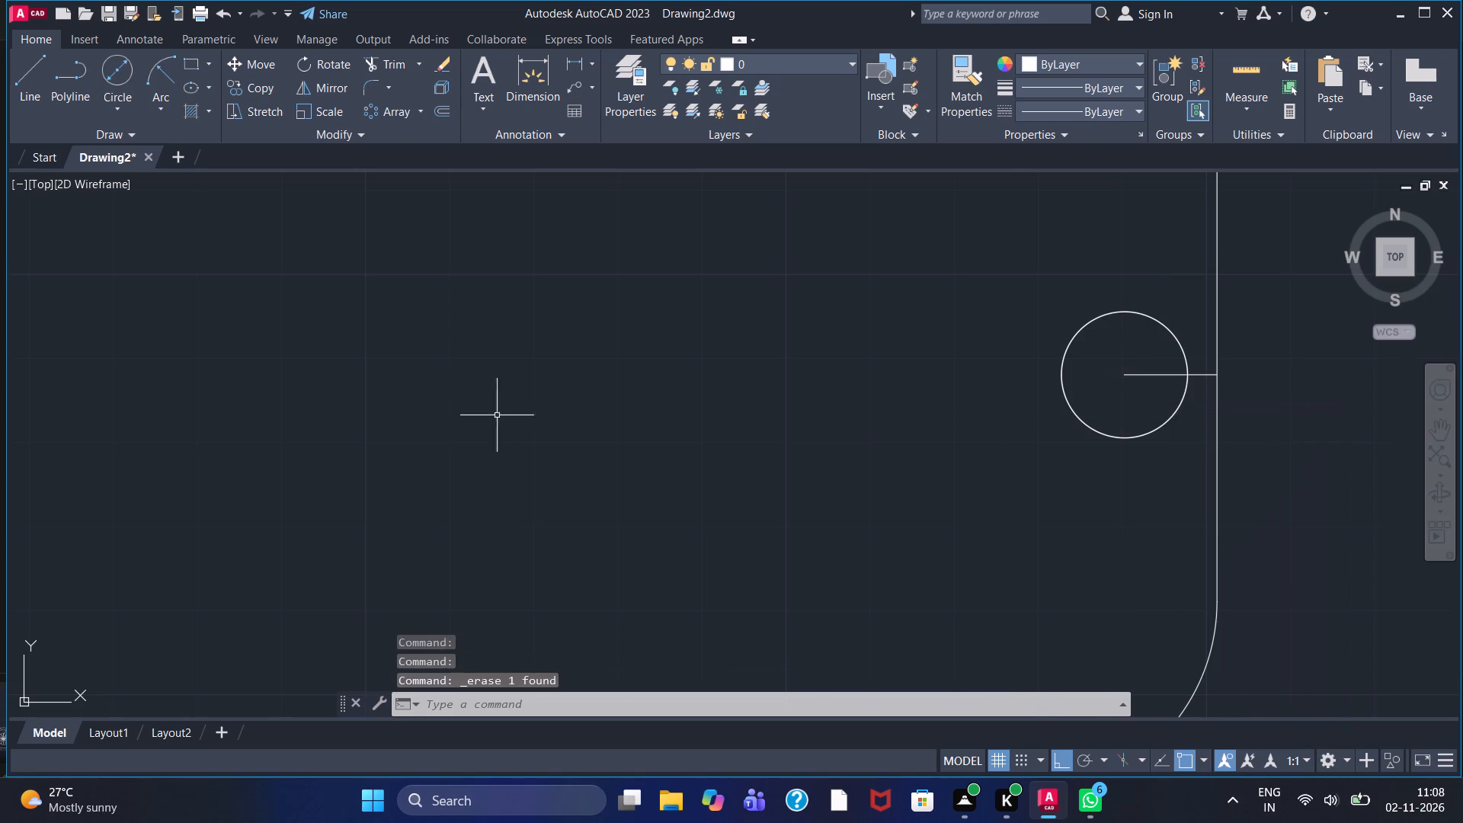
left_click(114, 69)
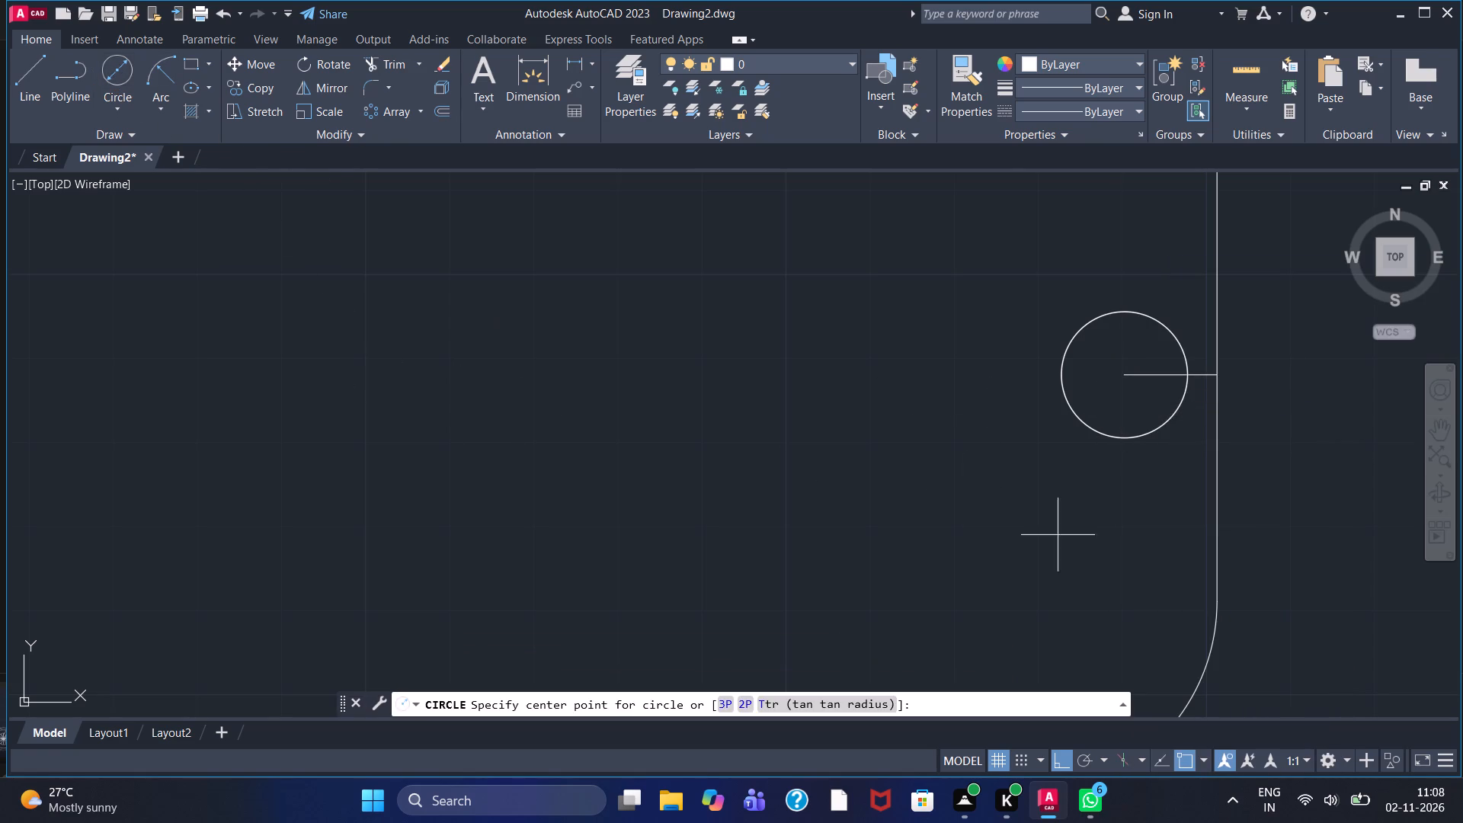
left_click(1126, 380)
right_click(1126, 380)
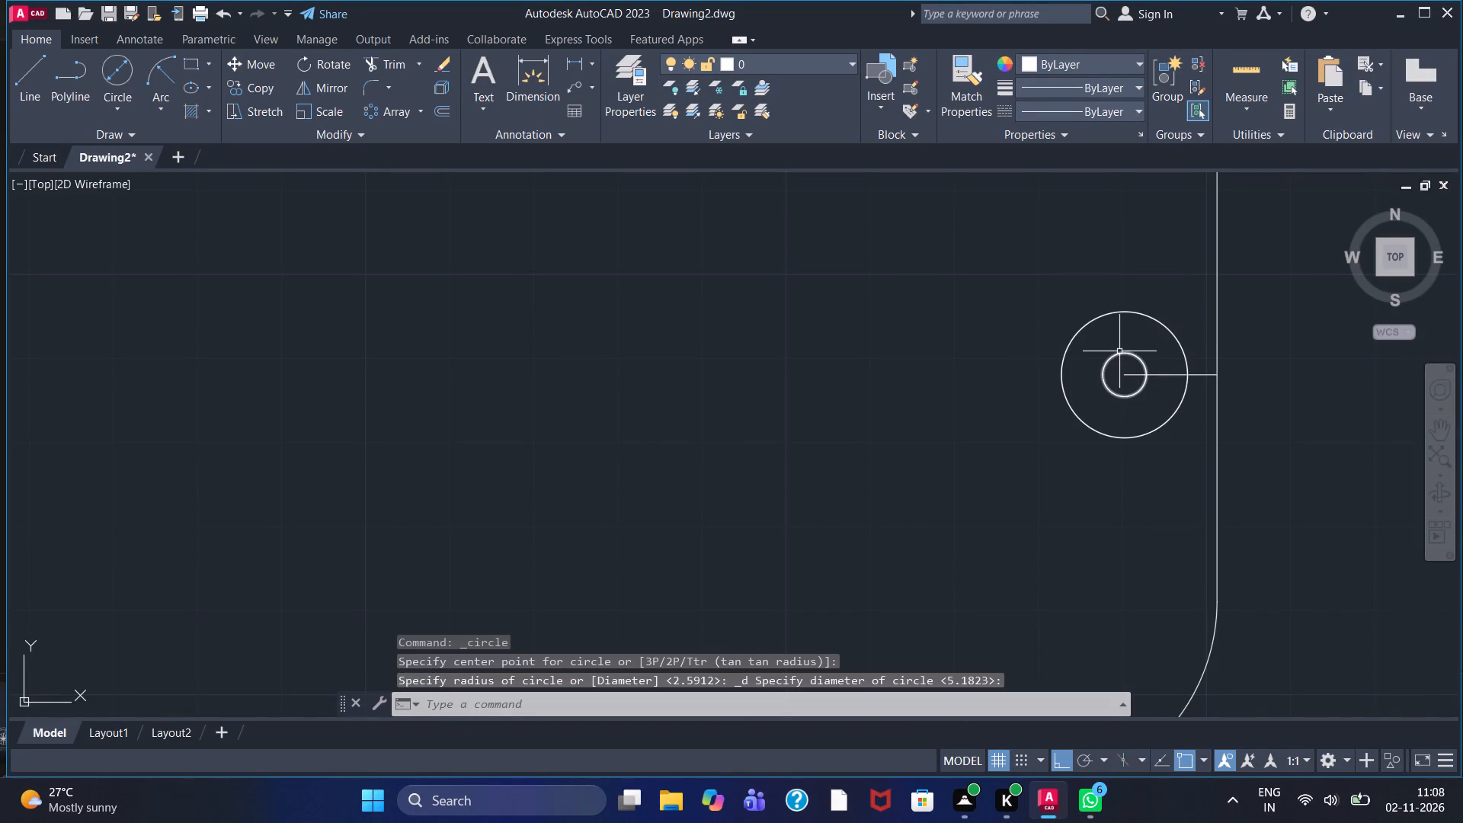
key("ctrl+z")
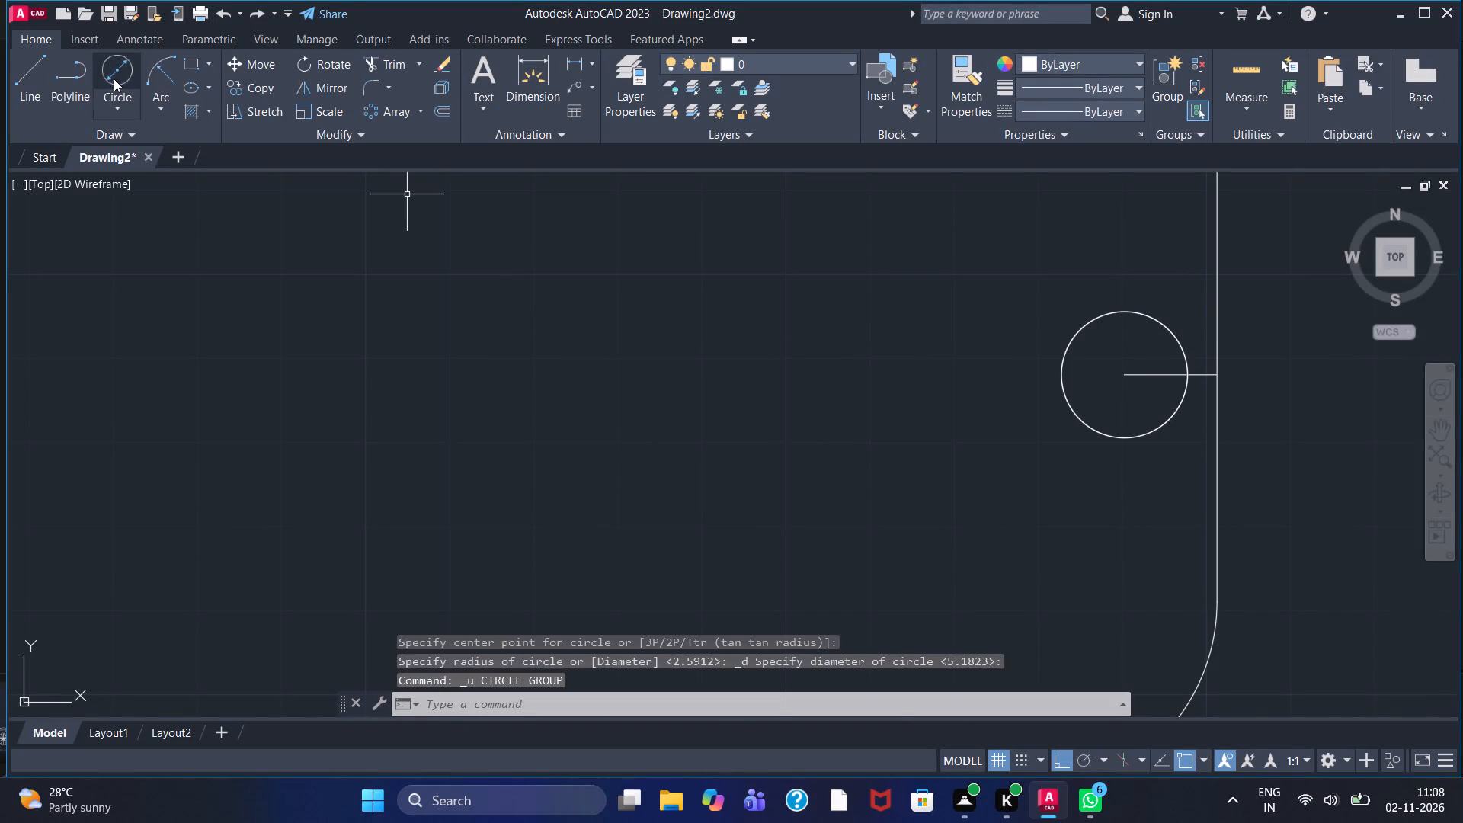
Draw a concentric circle of diameter about 9.25 inside the diameter 15 circle.
left_click(114, 72)
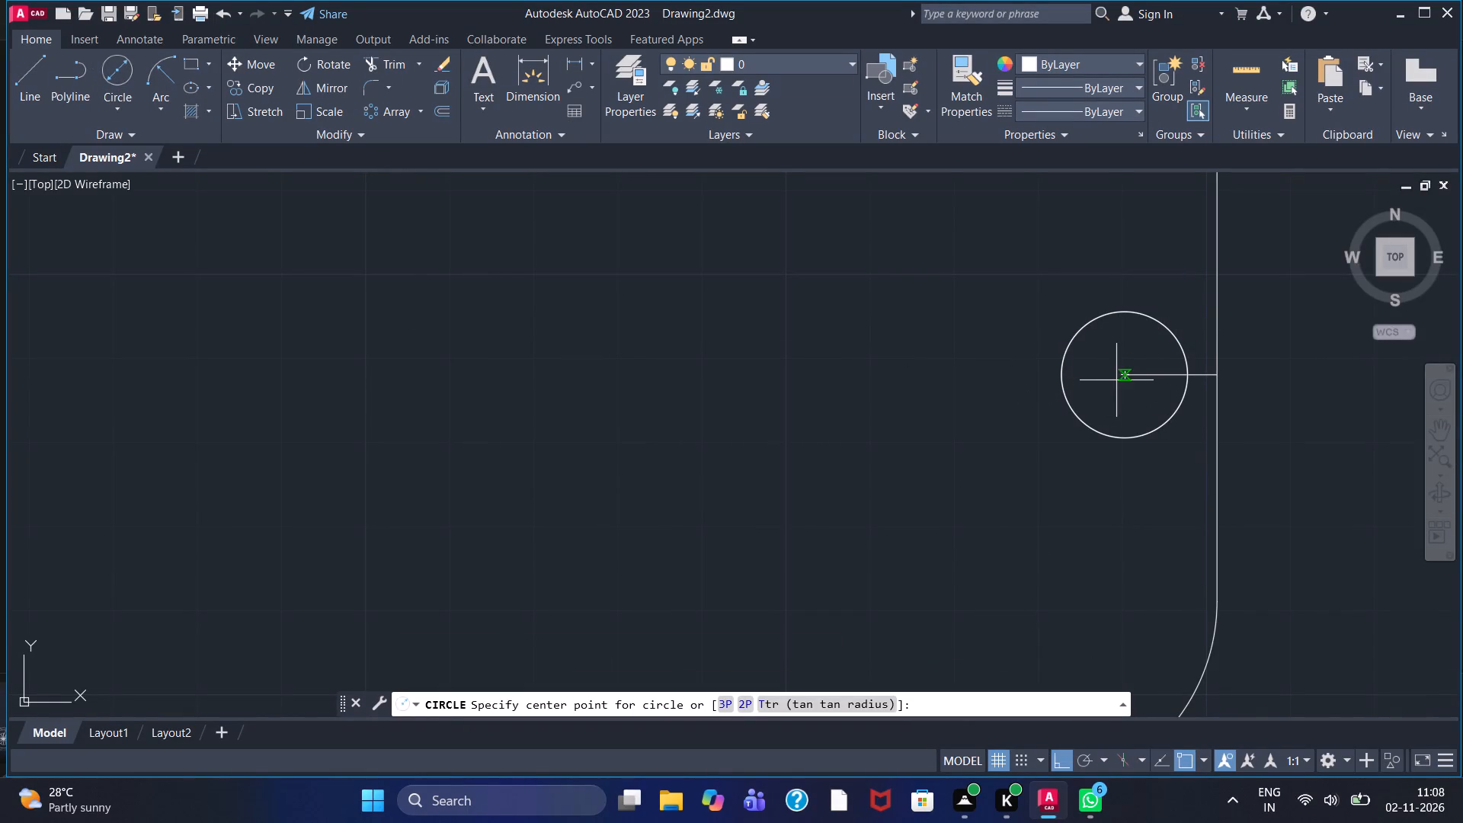
left_click(1126, 376)
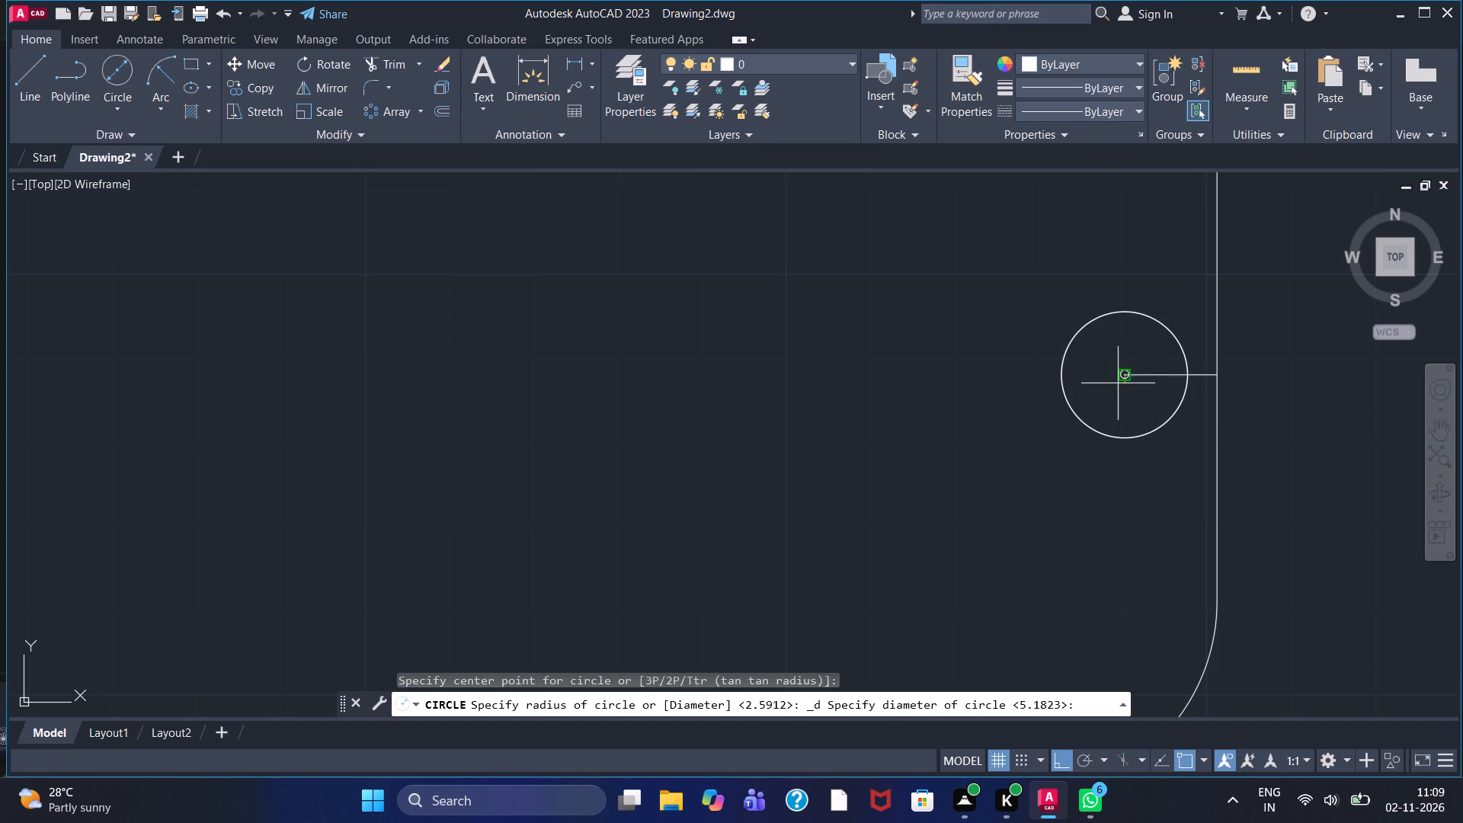
left_click(1125, 453)
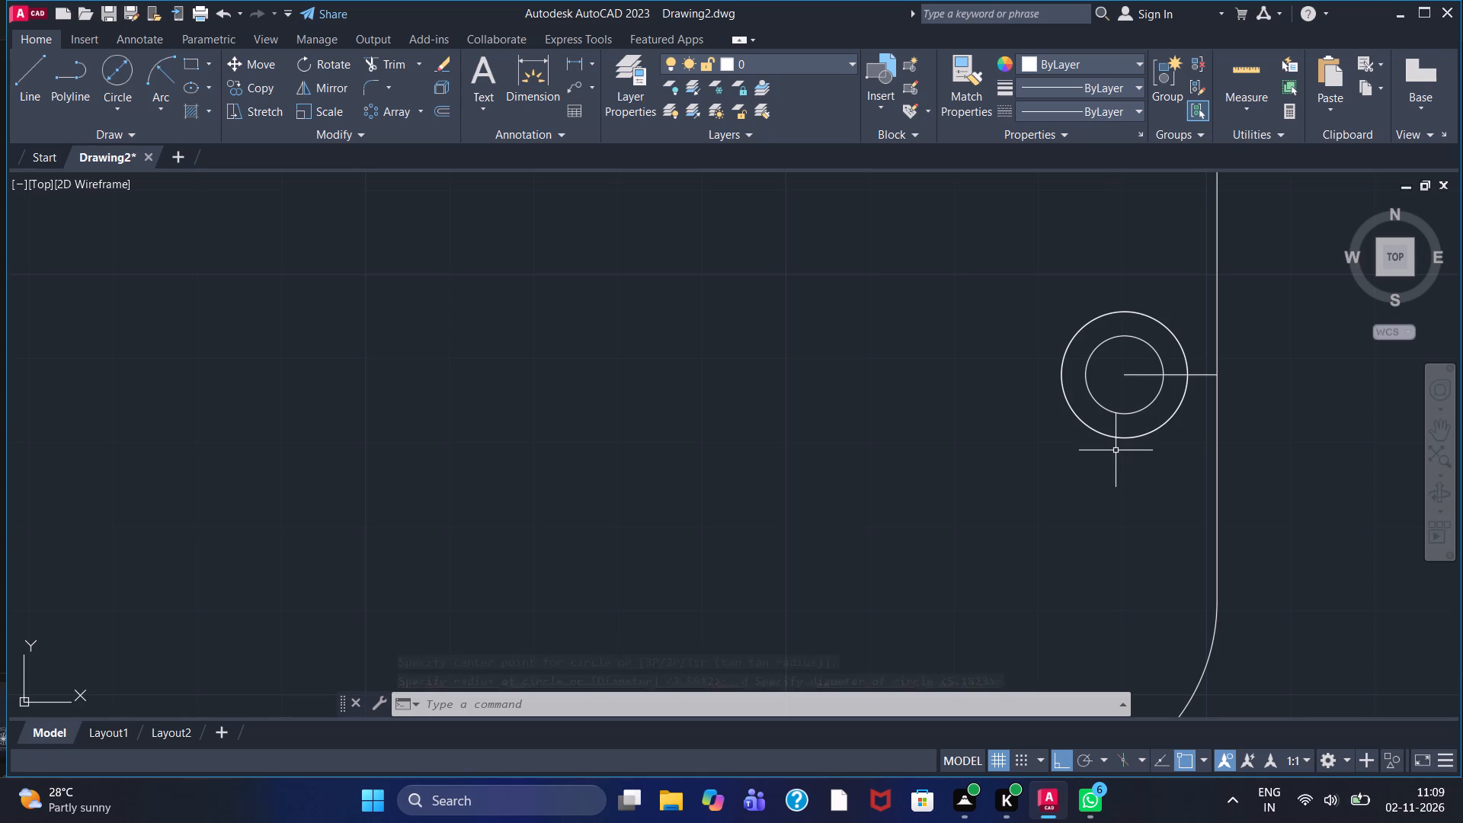
Draw a line from the diameter 15 circle's centre, 34 units horizontally into the plate and 37 units vertically downward.
scroll(1114, 452, "down", 1)
middle_click_drag(1104, 535, 1110, 488)
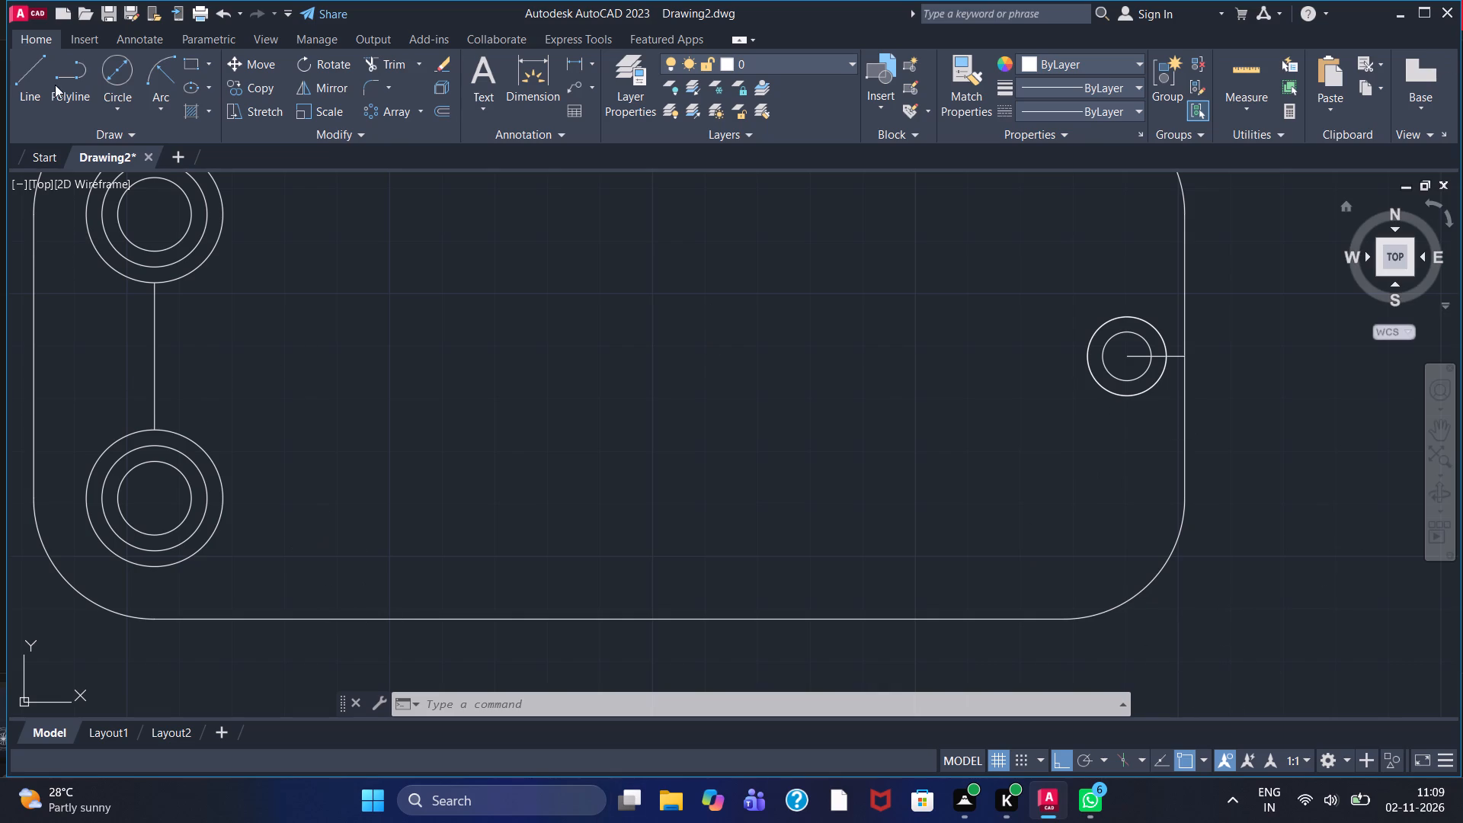
left_click(24, 77)
left_click(1133, 359)
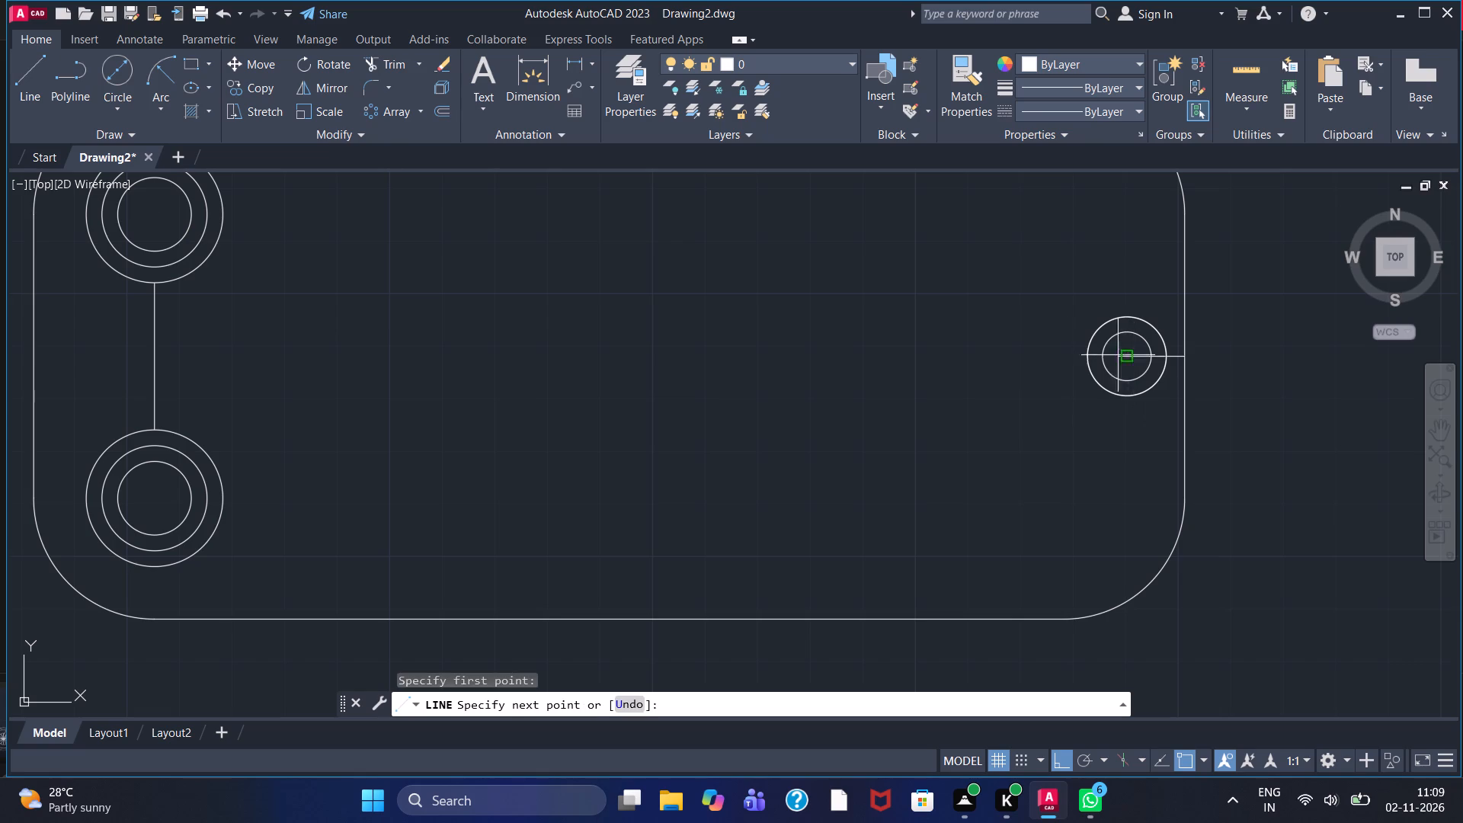
type("34")
key("Return")
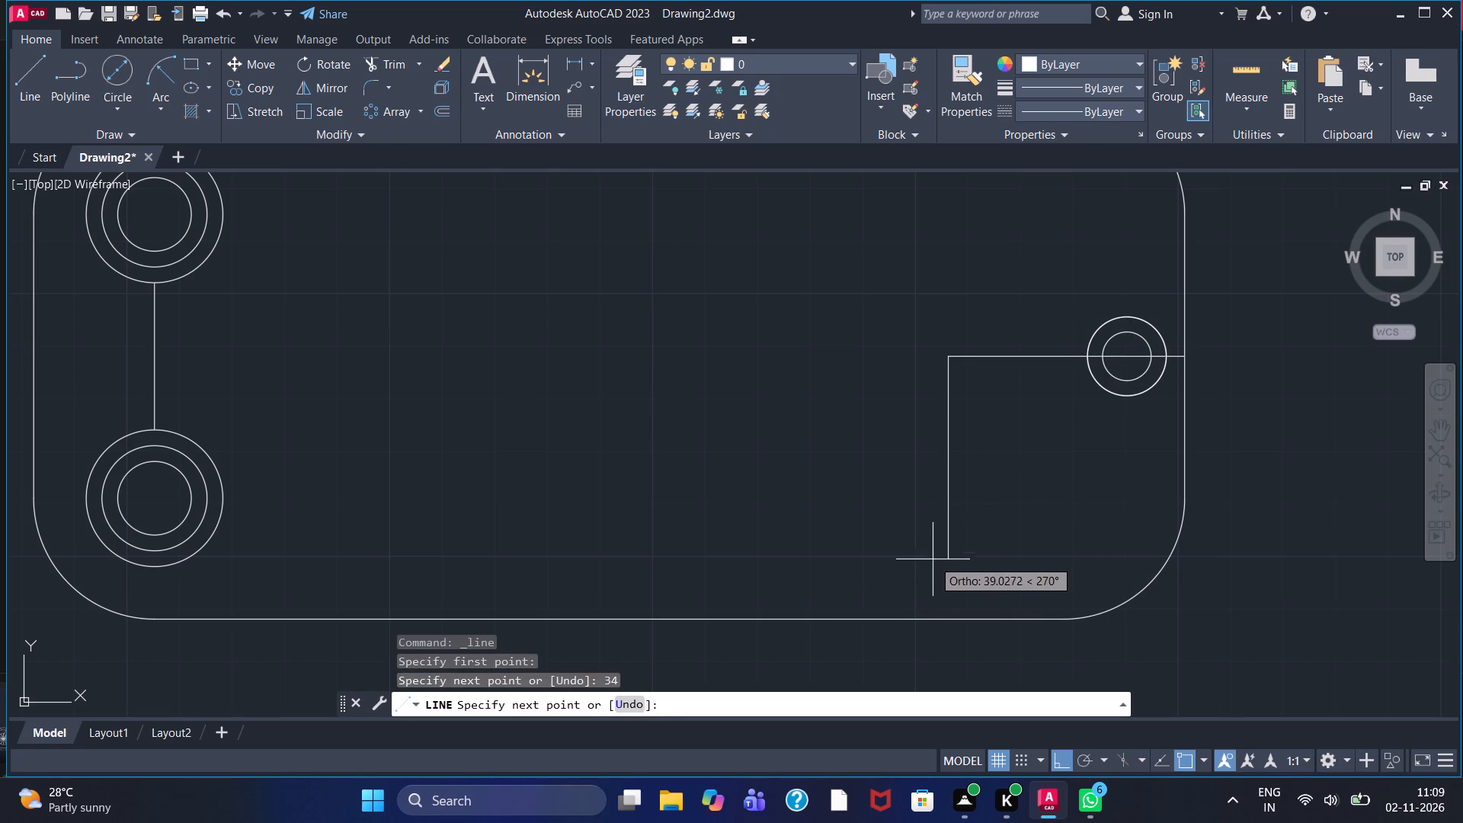
middle_click_drag(933, 565, 929, 631)
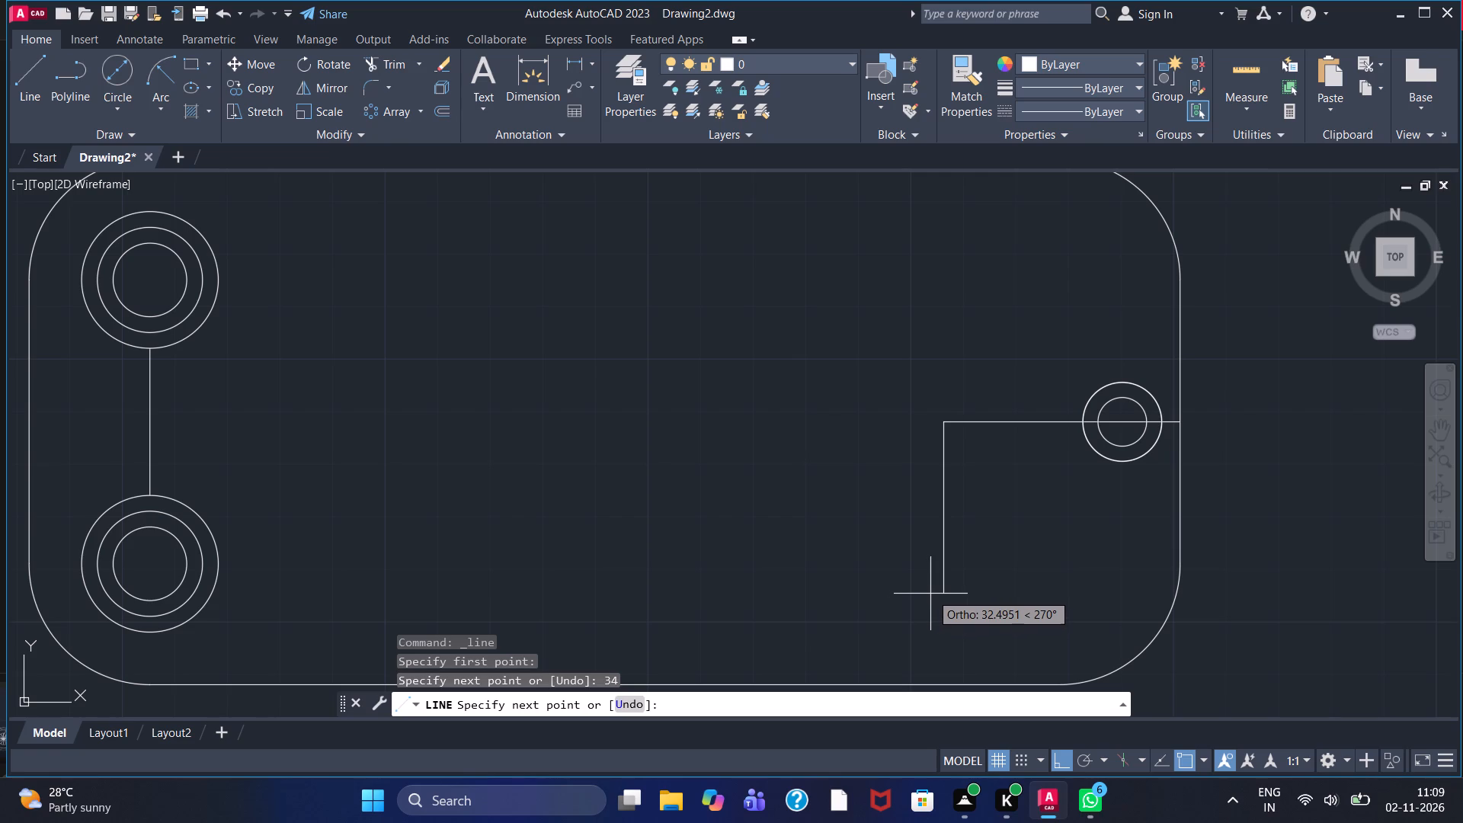
type("37")
key("Return")
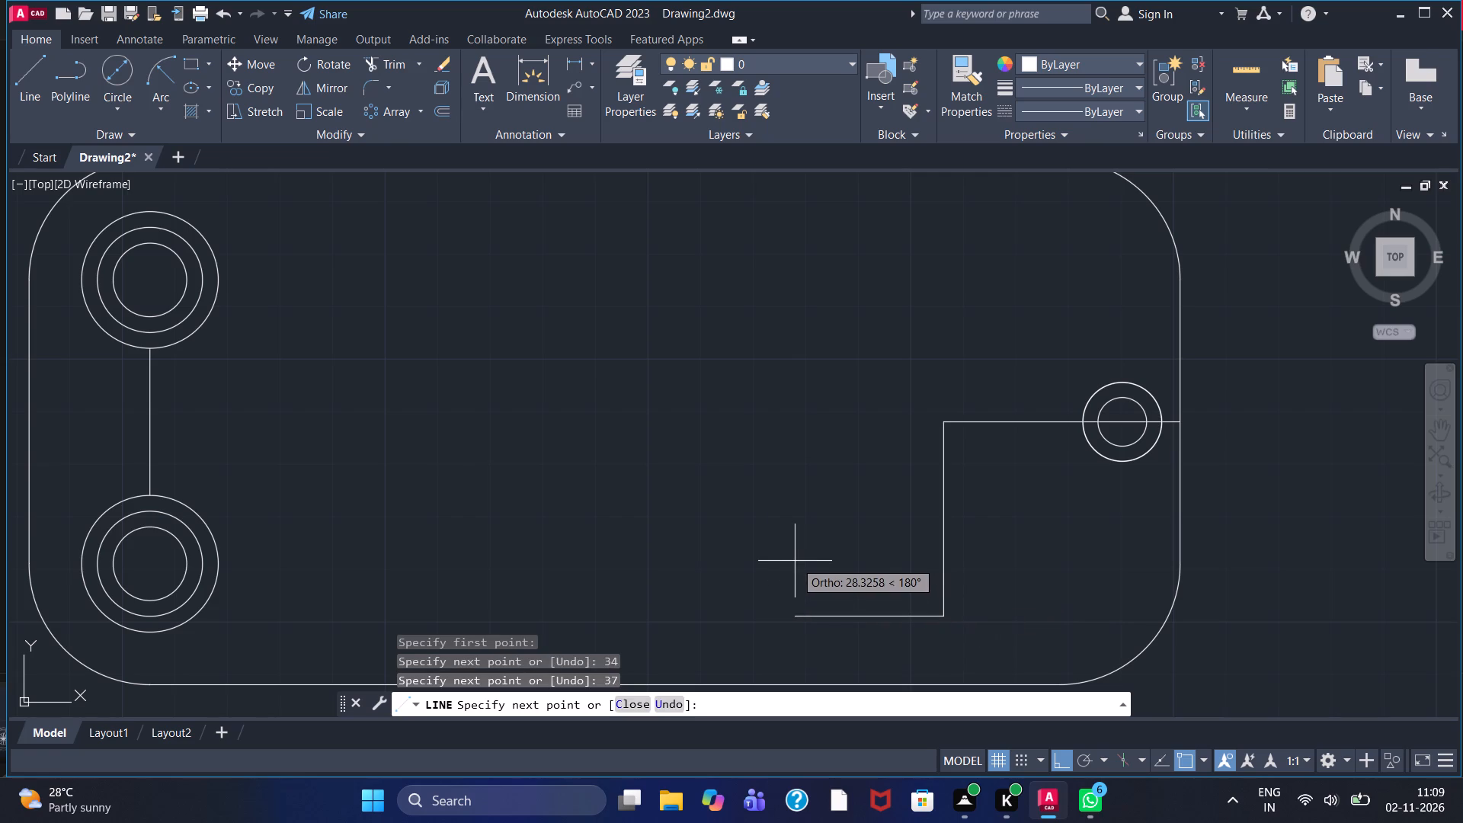
key("Escape")
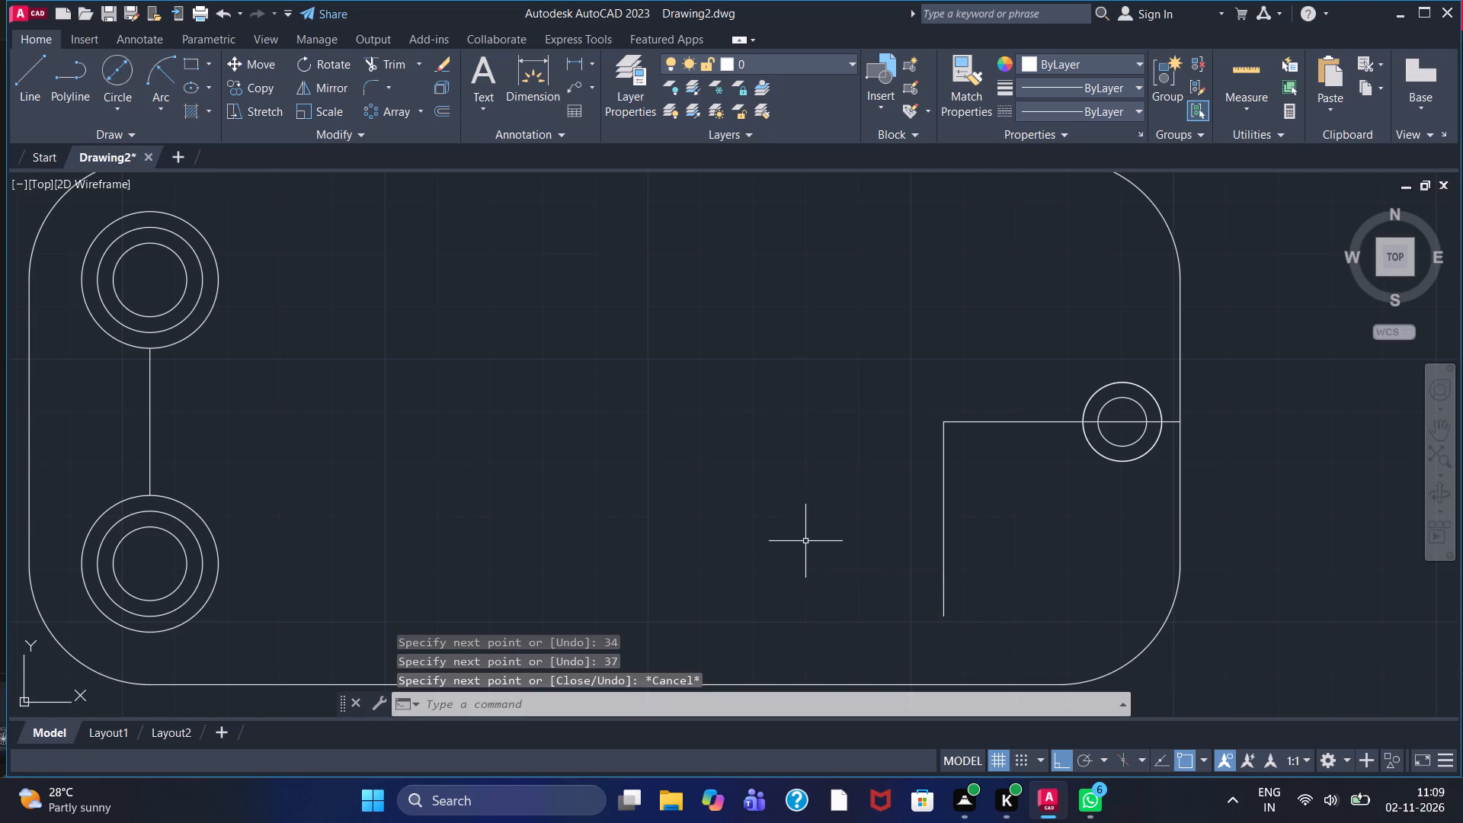
Draw a 37-unit line vertically upward from the corner where the 34-unit and 37-unit lines meet.
scroll(857, 520, "down", 1)
middle_click_drag(896, 442, 860, 482)
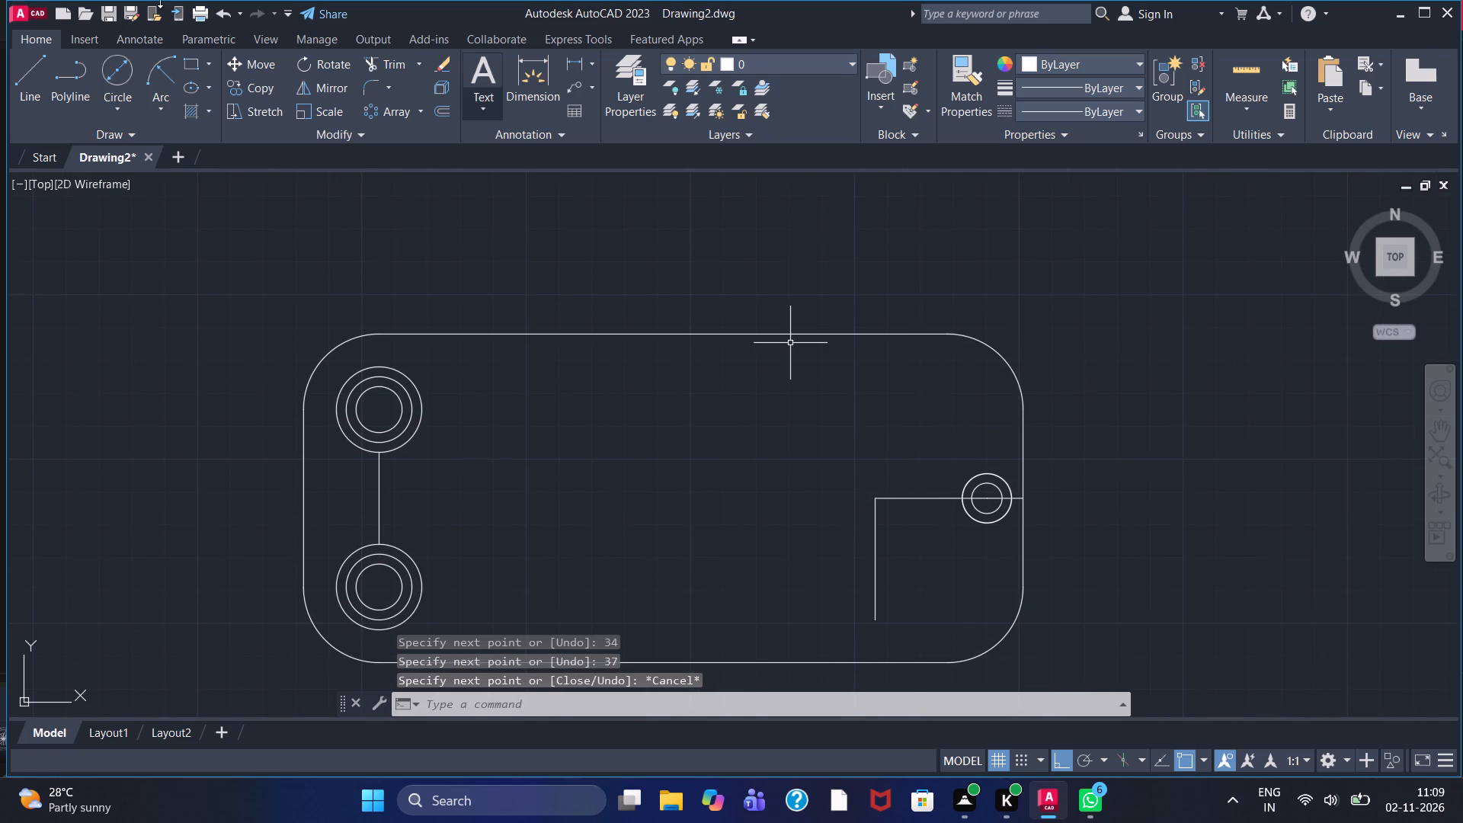
left_click(34, 90)
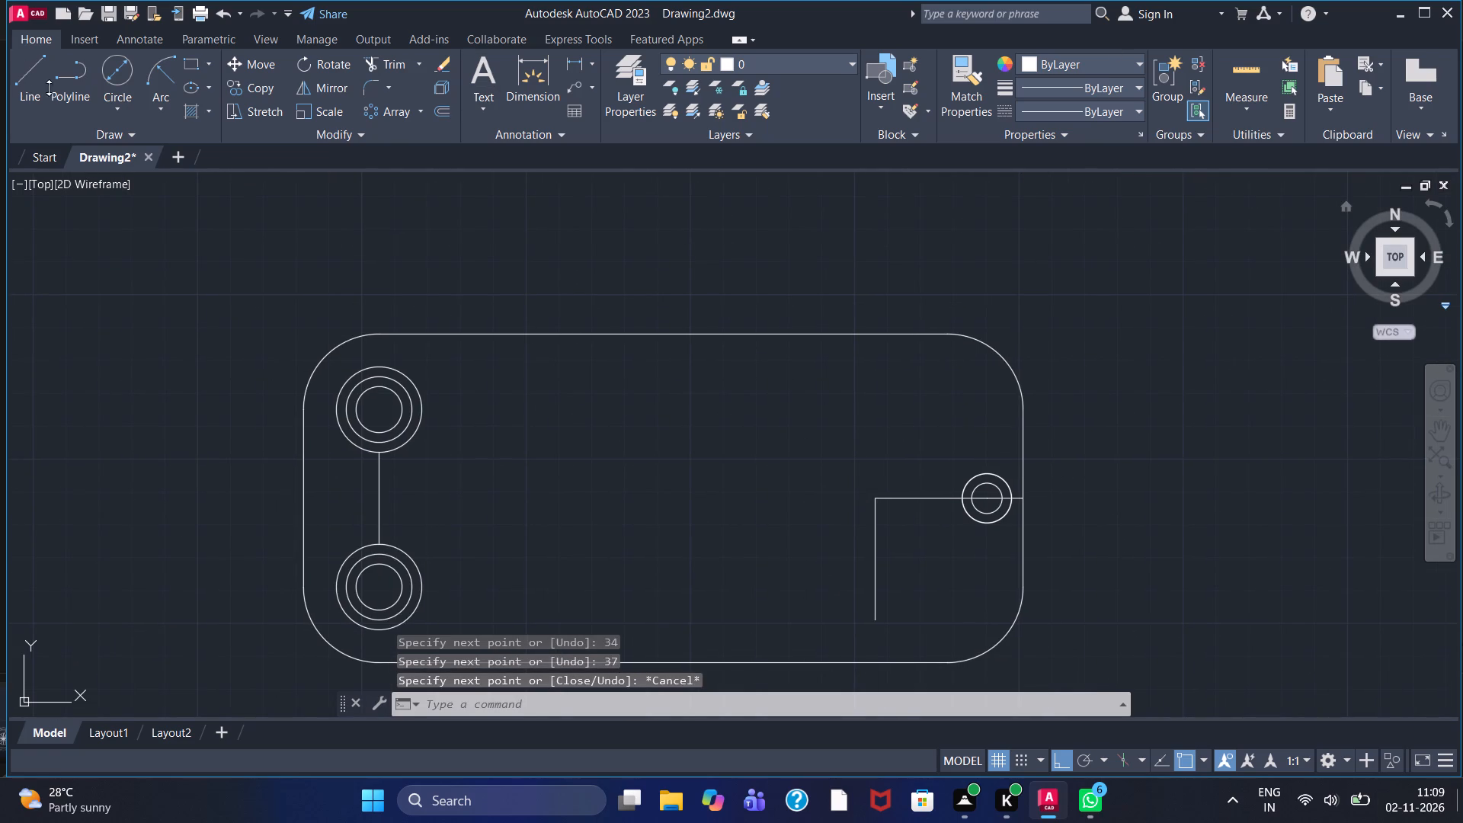
left_click(30, 78)
double_click(882, 501)
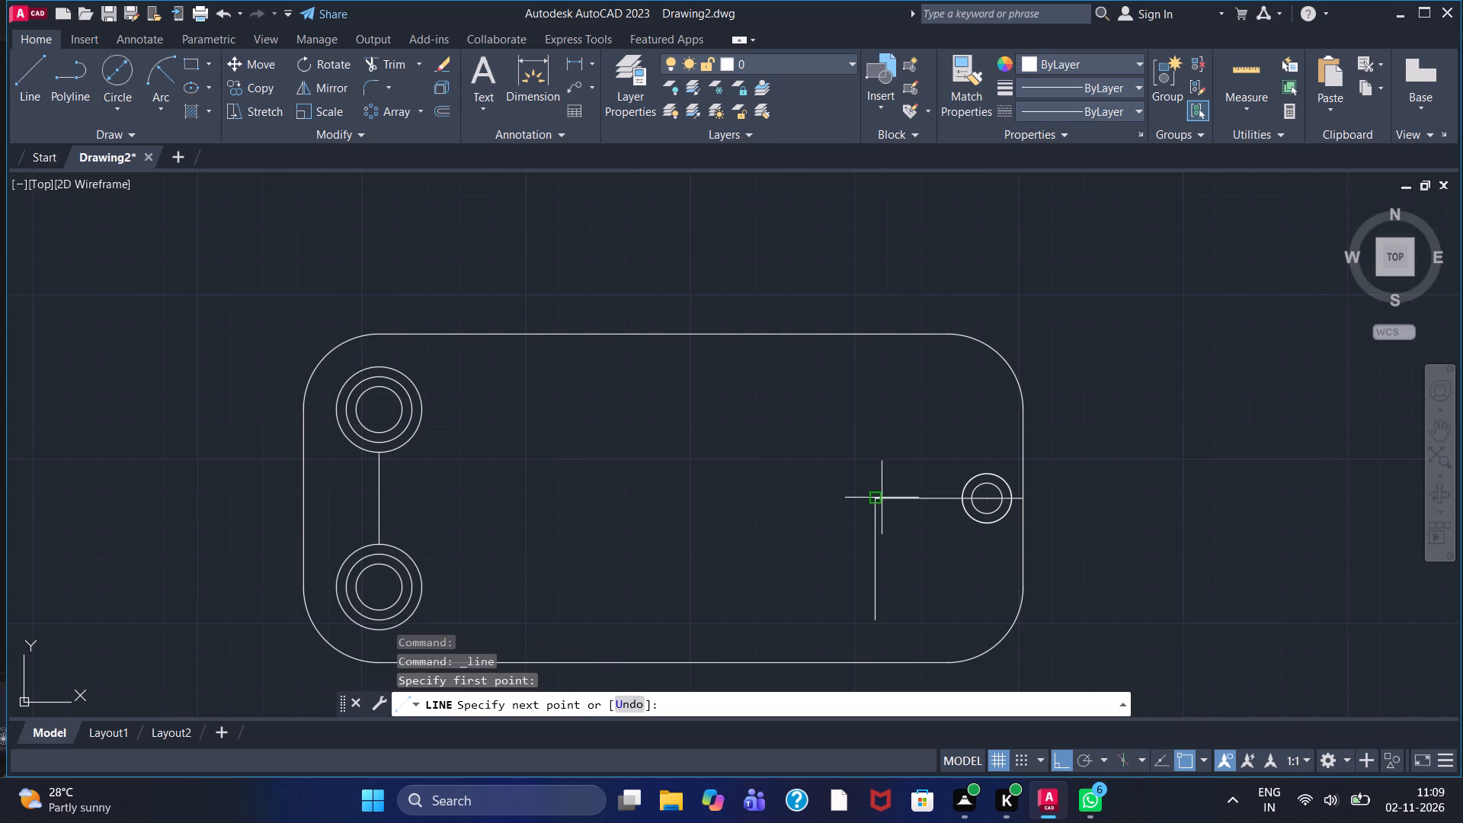
type("37")
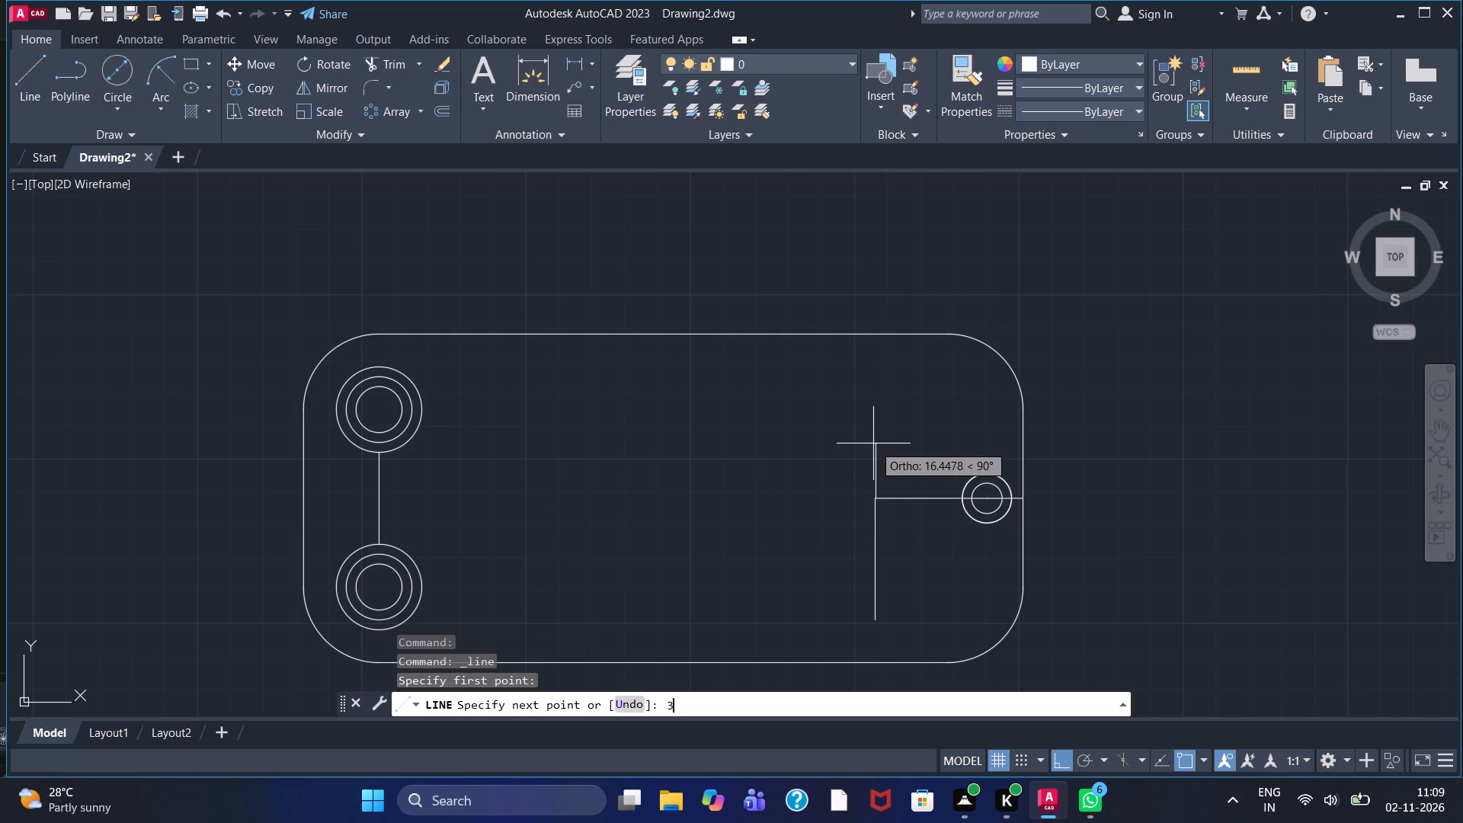
key("Return")
key("Escape")
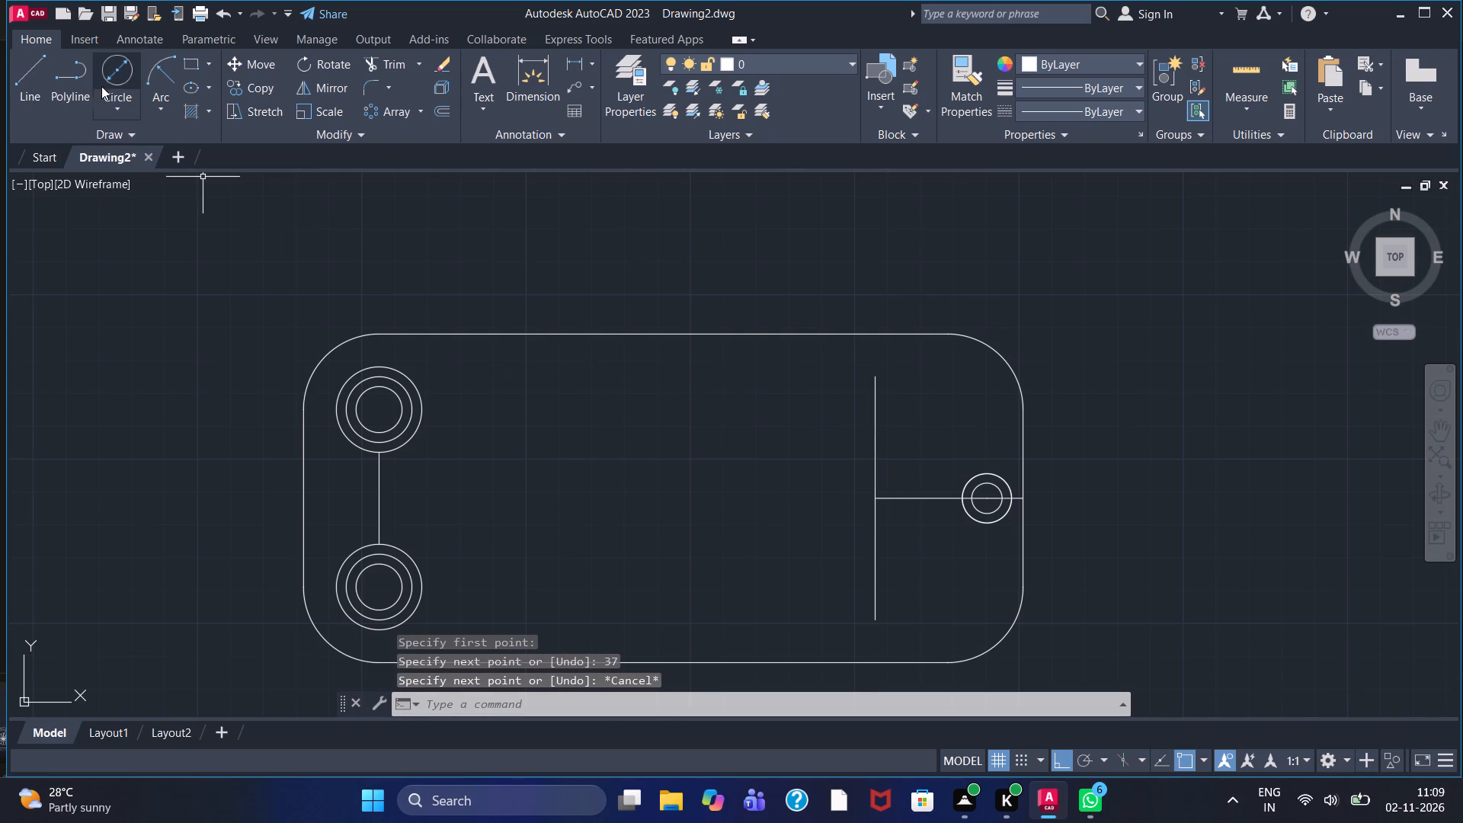
Draw circles of diameter 27 centred on the upper and lower ends of the vertical line.
left_click(120, 78)
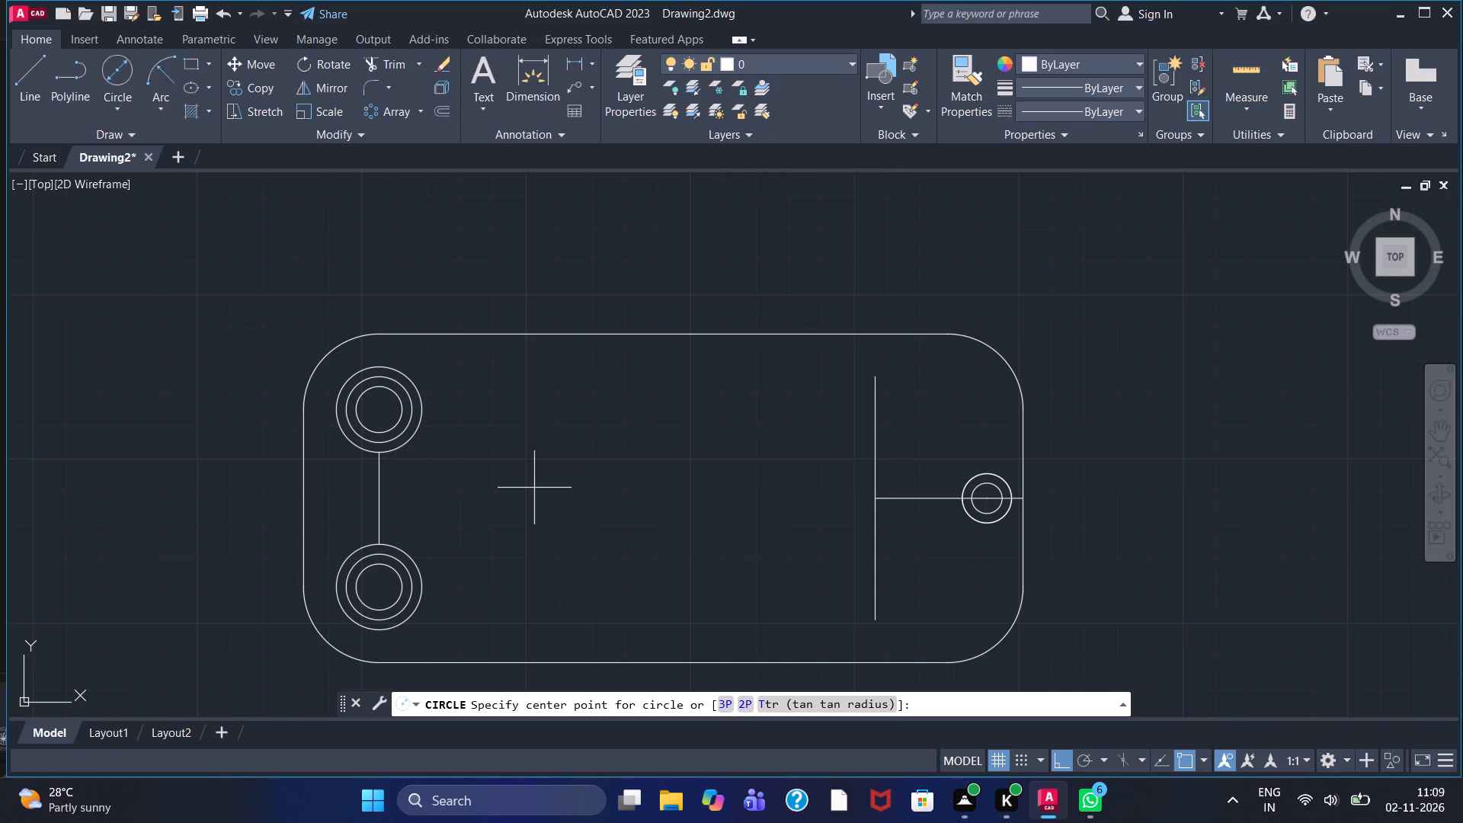
left_click(872, 374)
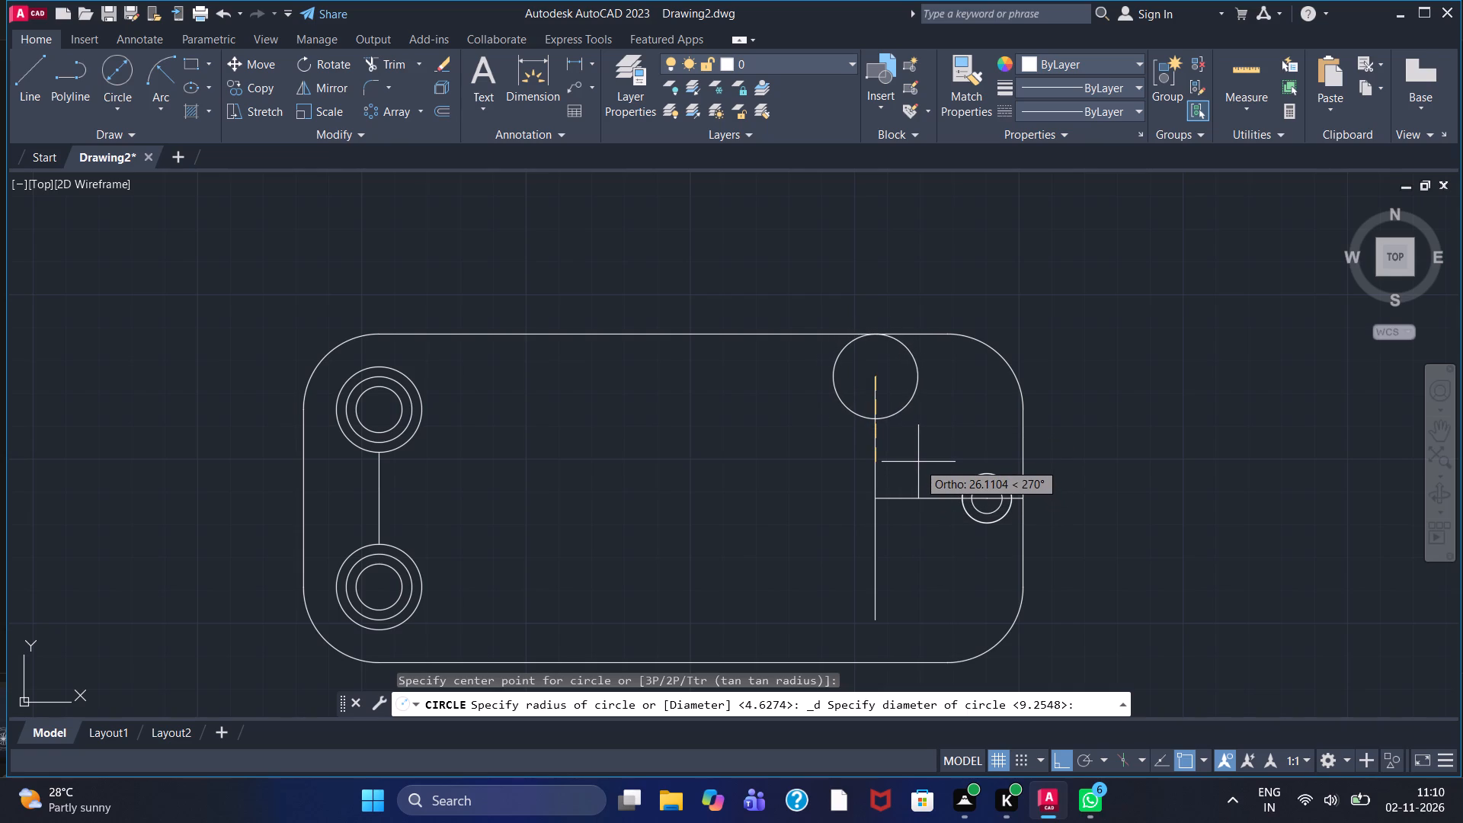
type("27")
key("Return")
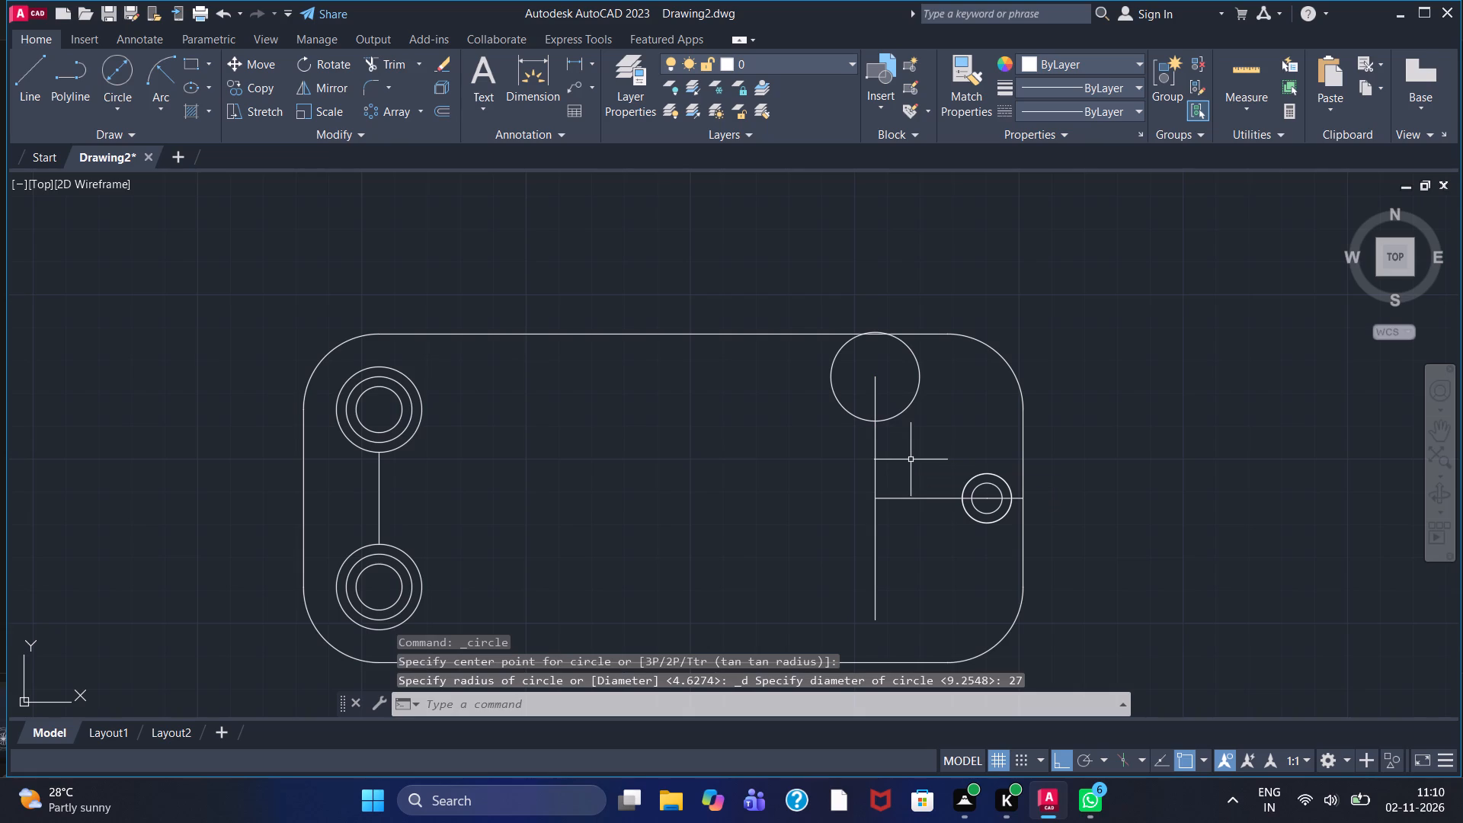
left_click(124, 64)
left_click(872, 620)
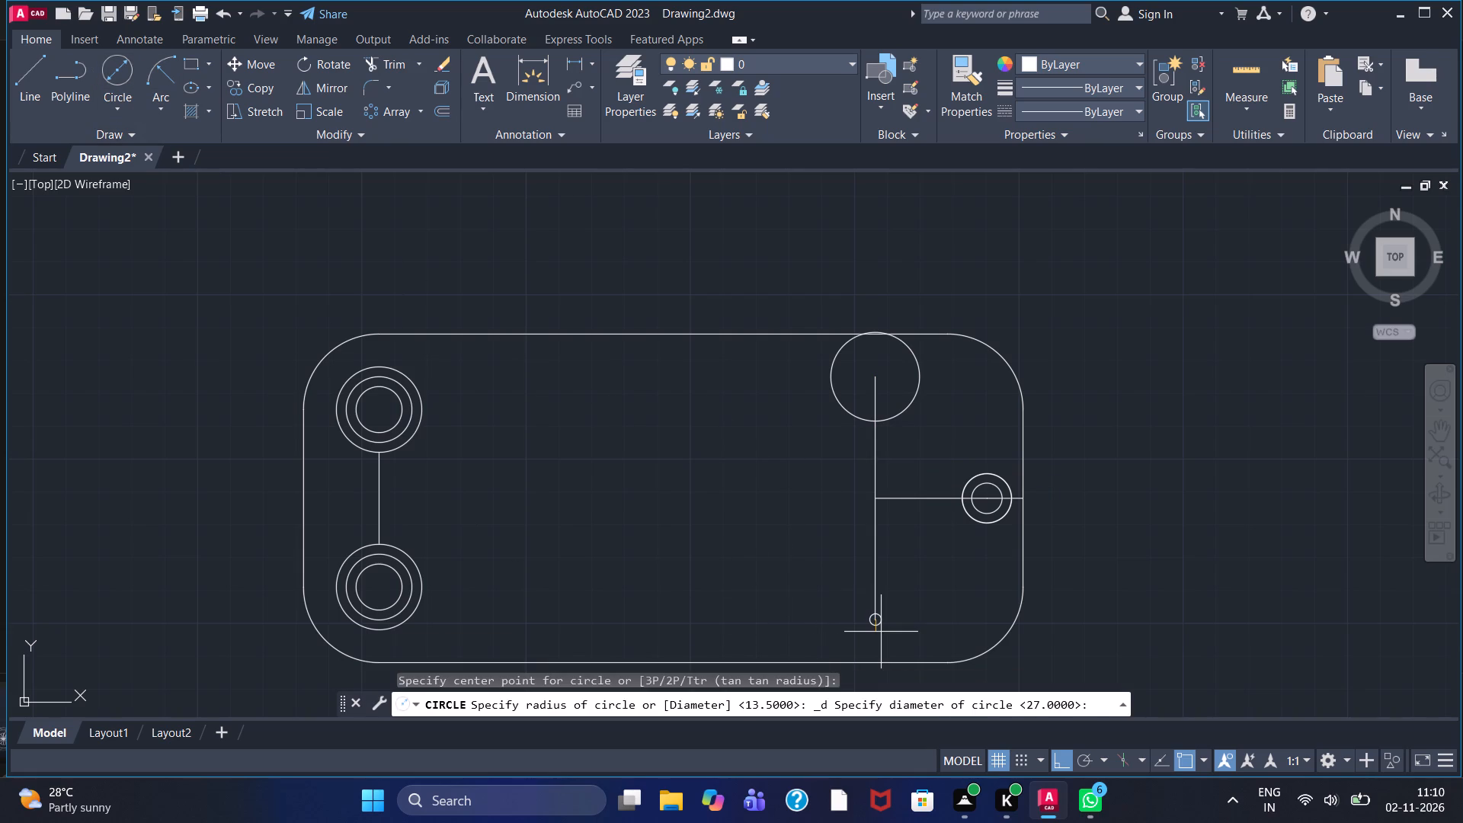
type("27")
key("Return")
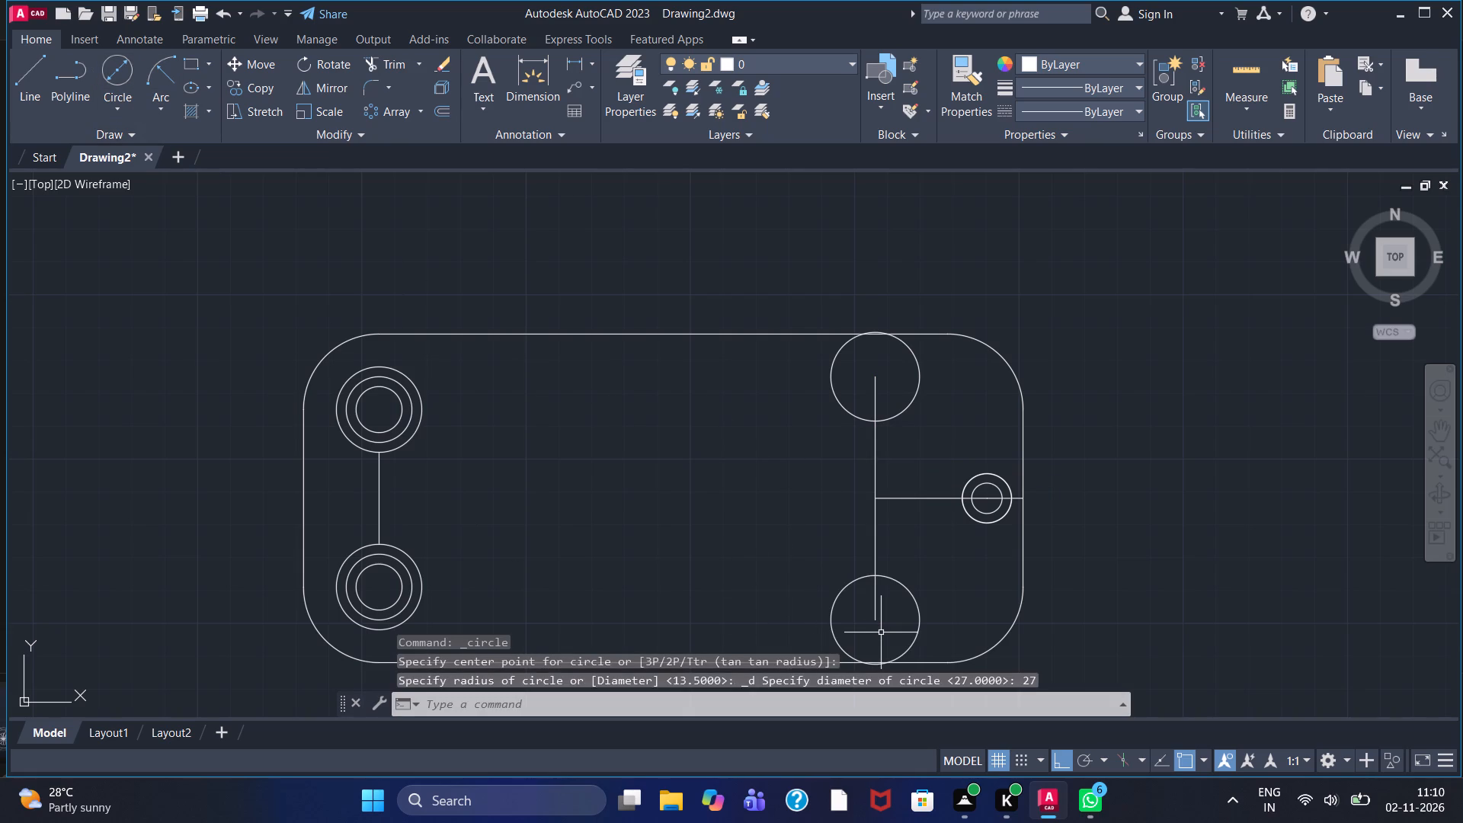
key("Escape")
Draw a circle of diameter about 18 concentric with the upper diameter 27 circle.
scroll(855, 630, "up", 1)
middle_click_drag(855, 616, 828, 545)
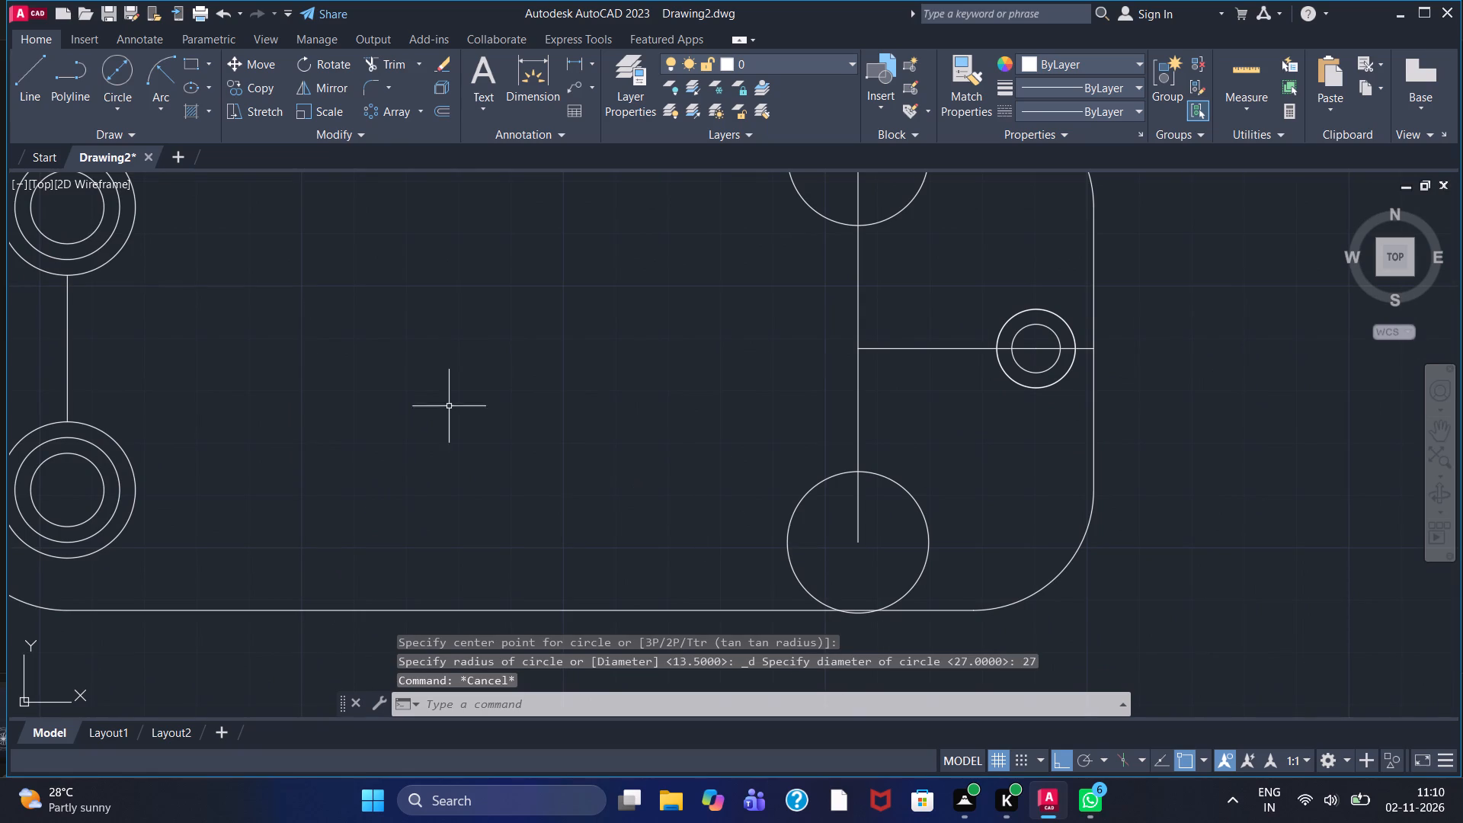
left_click(121, 62)
middle_click_drag(750, 309, 747, 353)
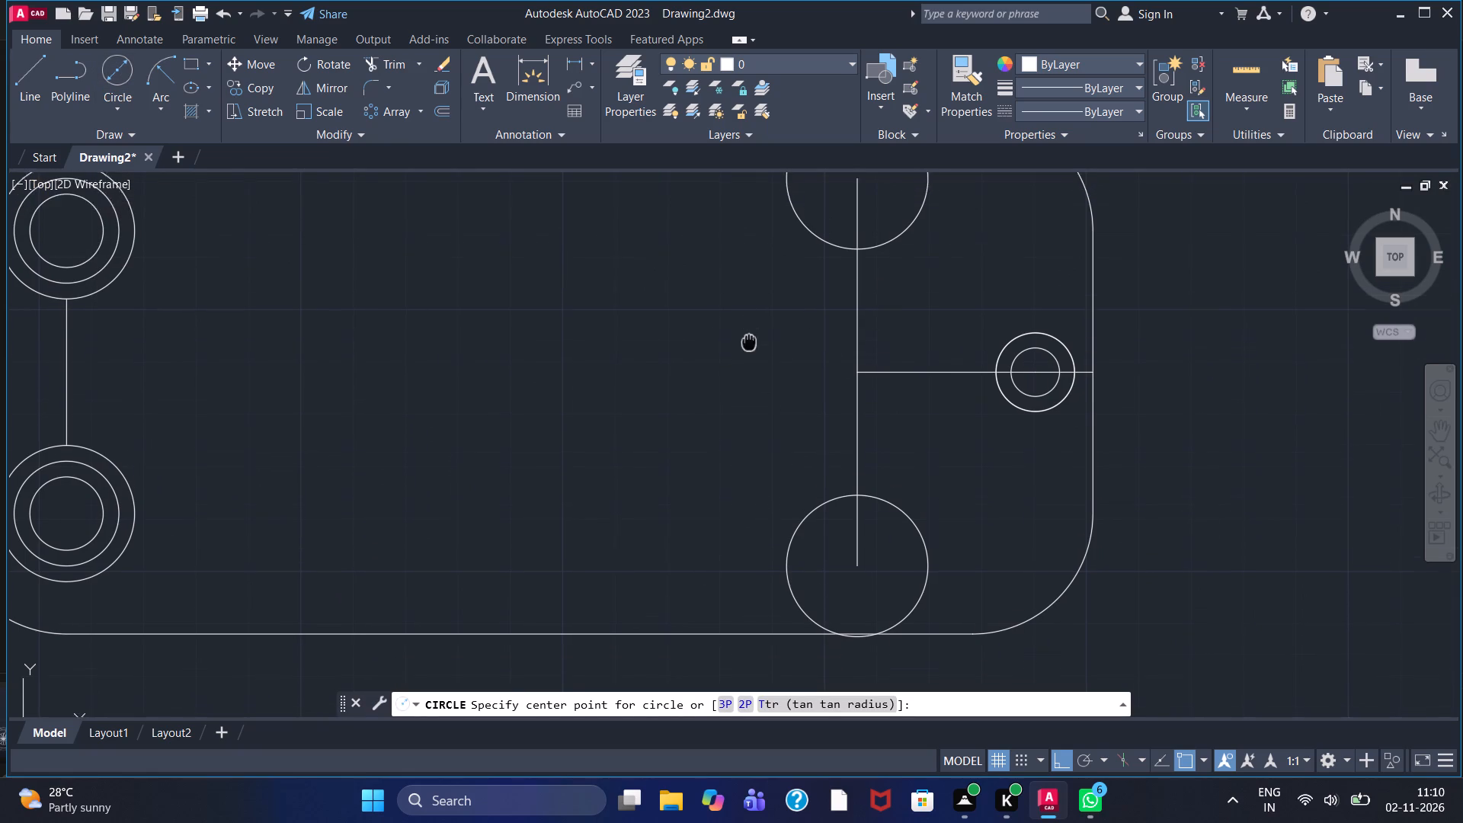
middle_click_drag(747, 353, 736, 379)
left_click_drag(840, 227, 847, 242)
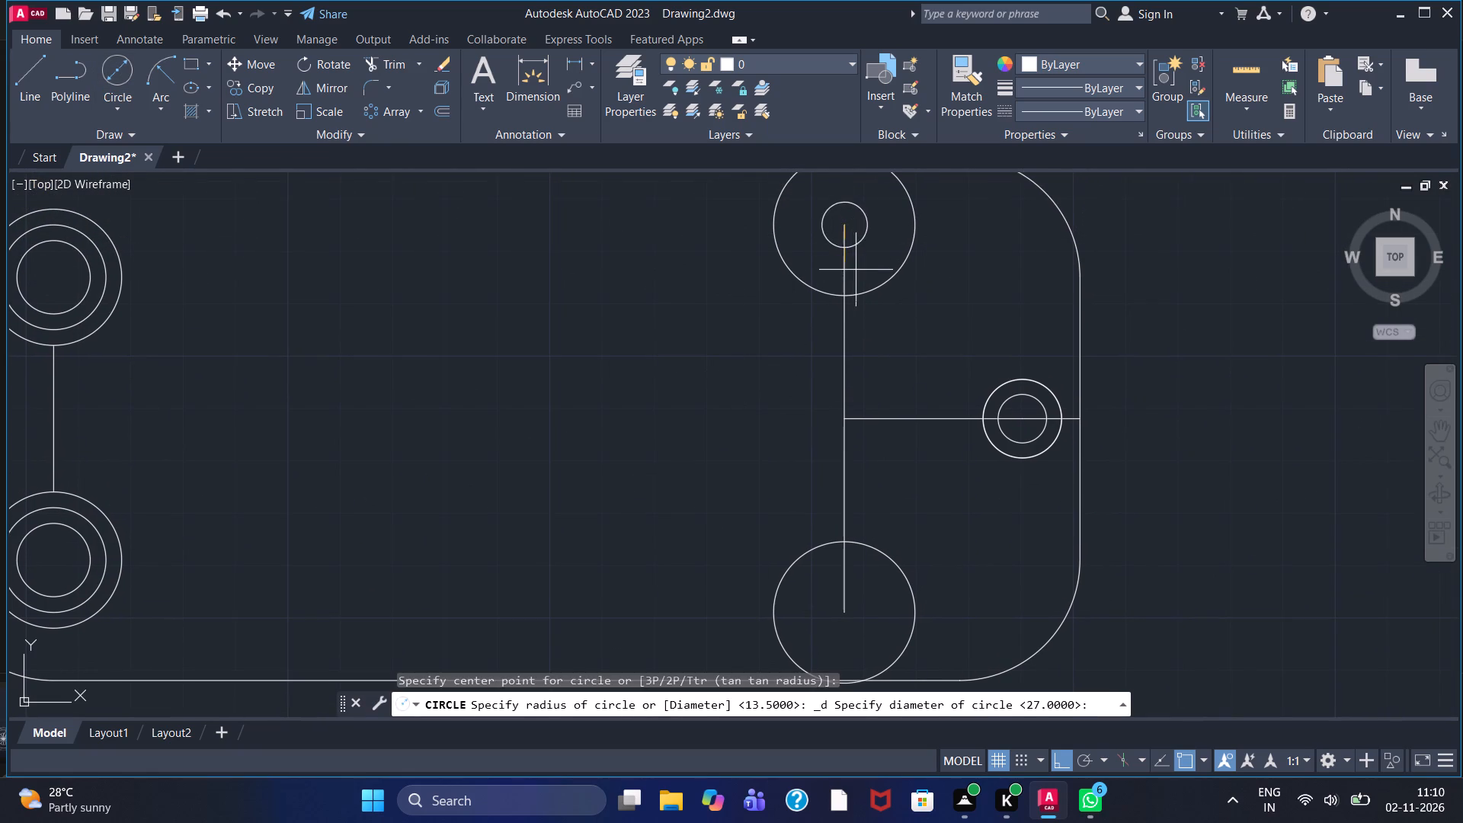
double_click(940, 297)
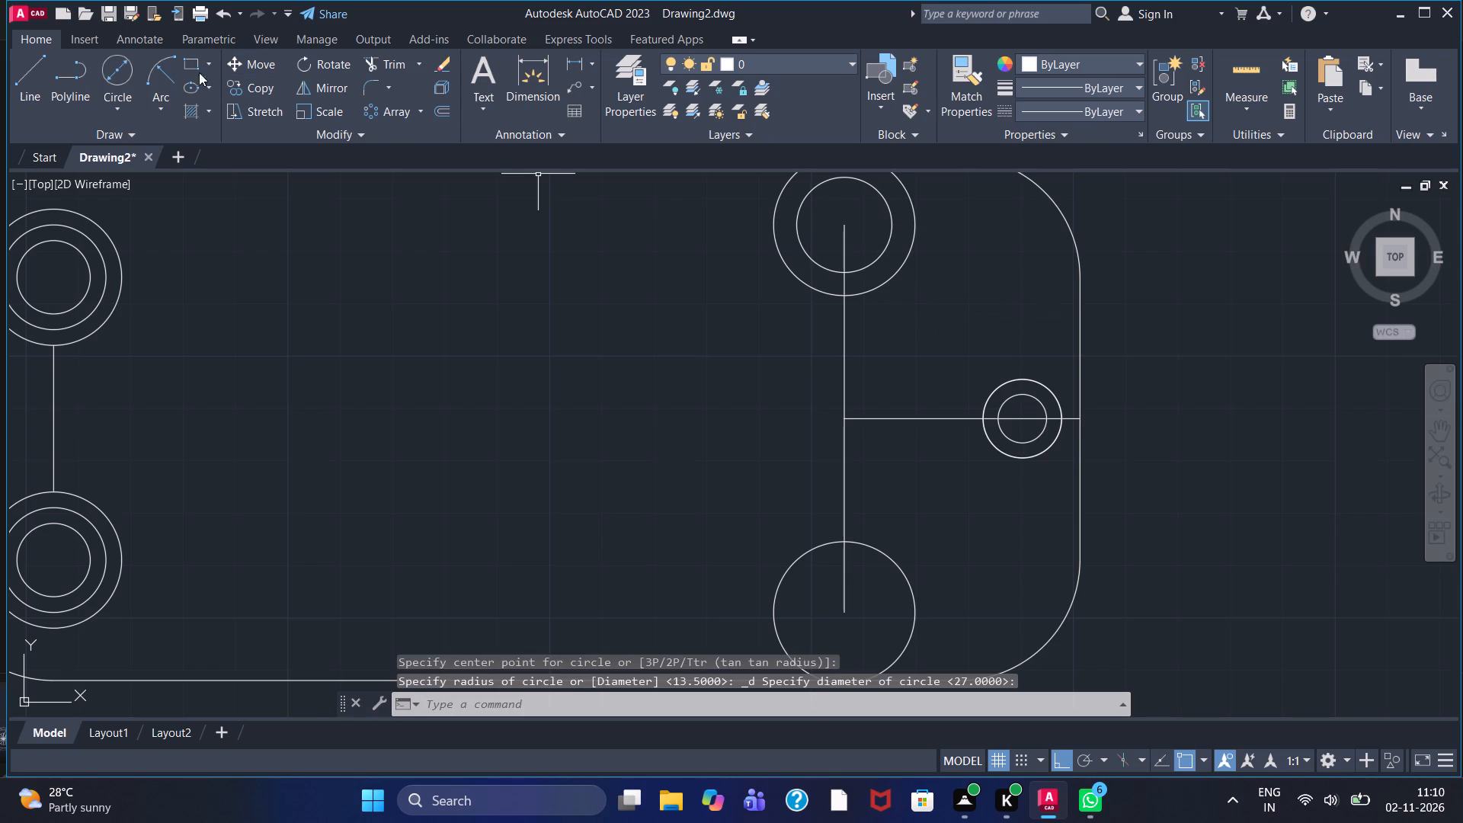
Draw an inner circle of diameter about 13.5 concentric with the upper diameter 27 circle at the vertical line's top end.
left_click(106, 73)
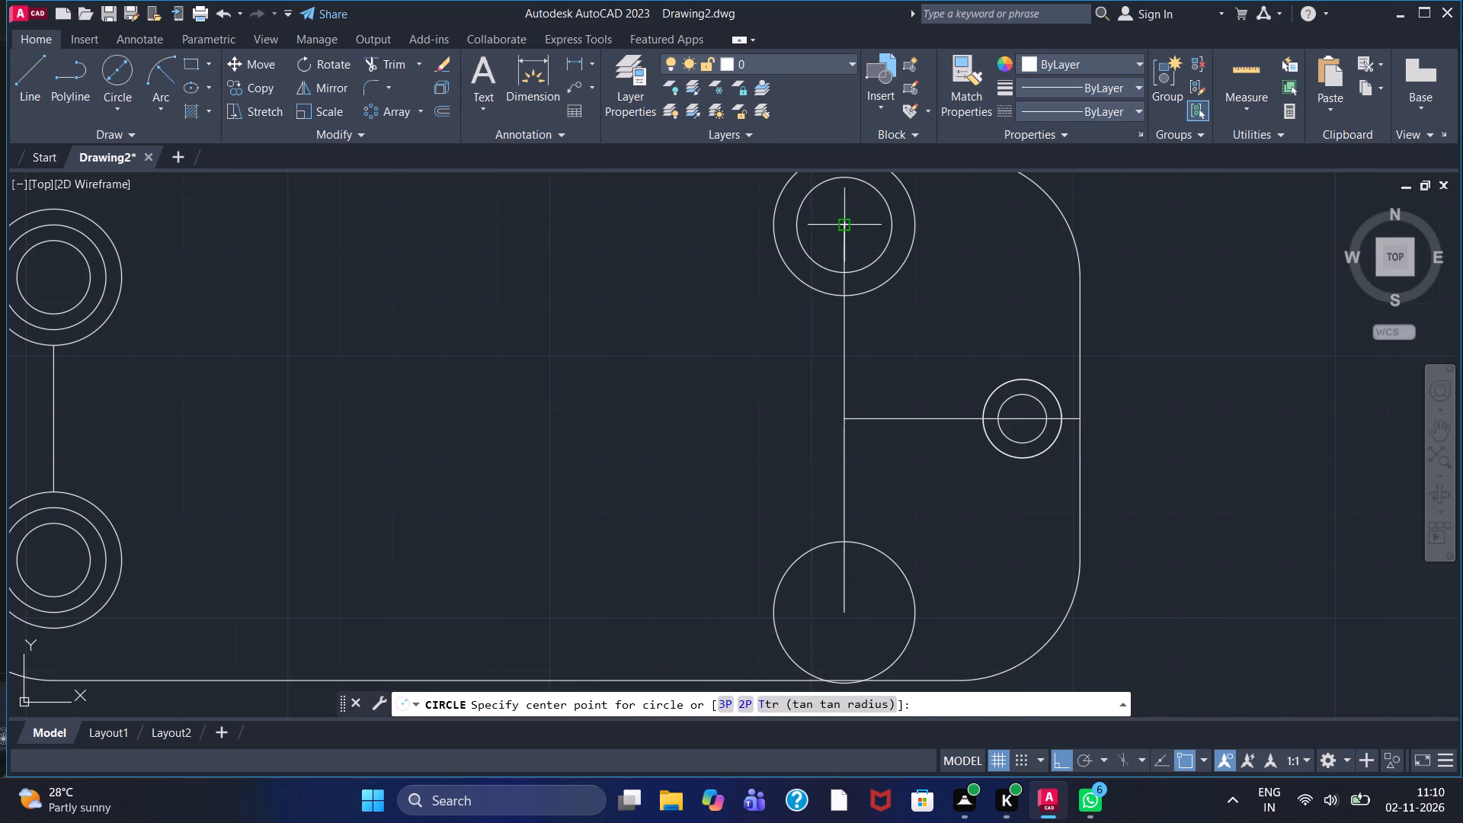
double_click(842, 226)
left_click(901, 250)
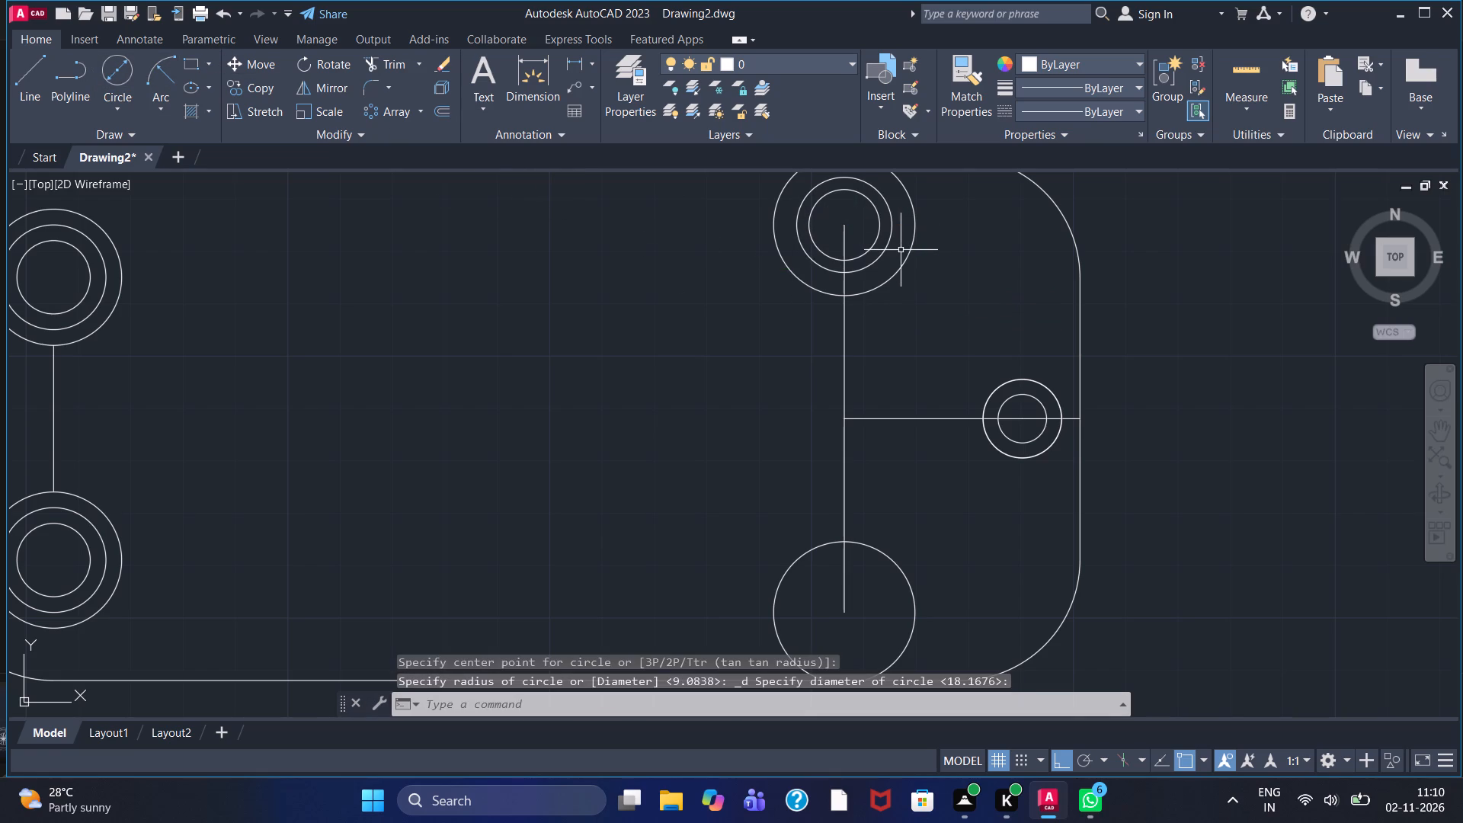
Draw two circles concentric with the lower diameter 27 circle: one of diameter about 19.5 and a smaller one inside it.
left_click(117, 67)
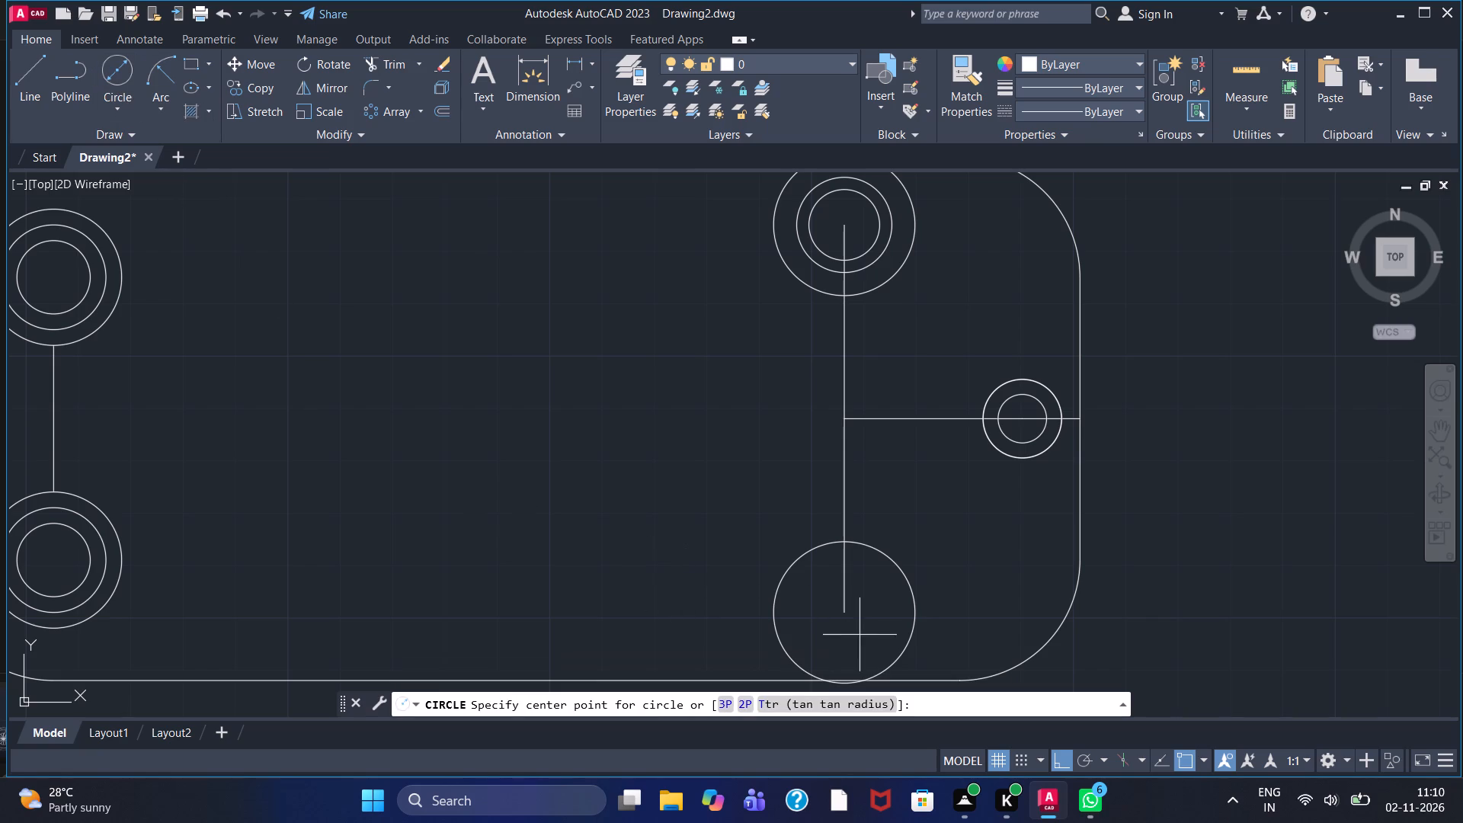
left_click(843, 613)
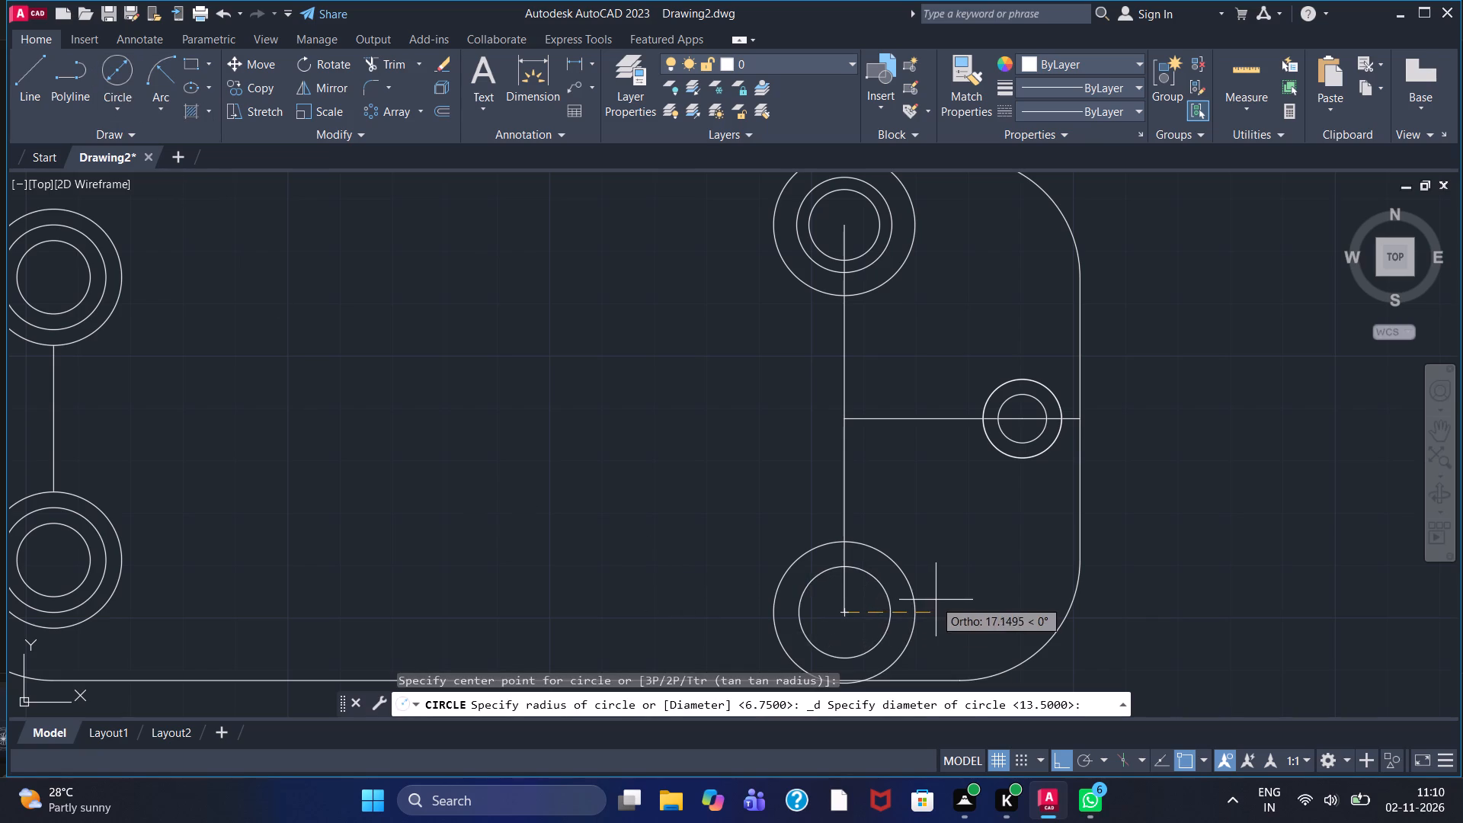
left_click(946, 593)
right_click(946, 593)
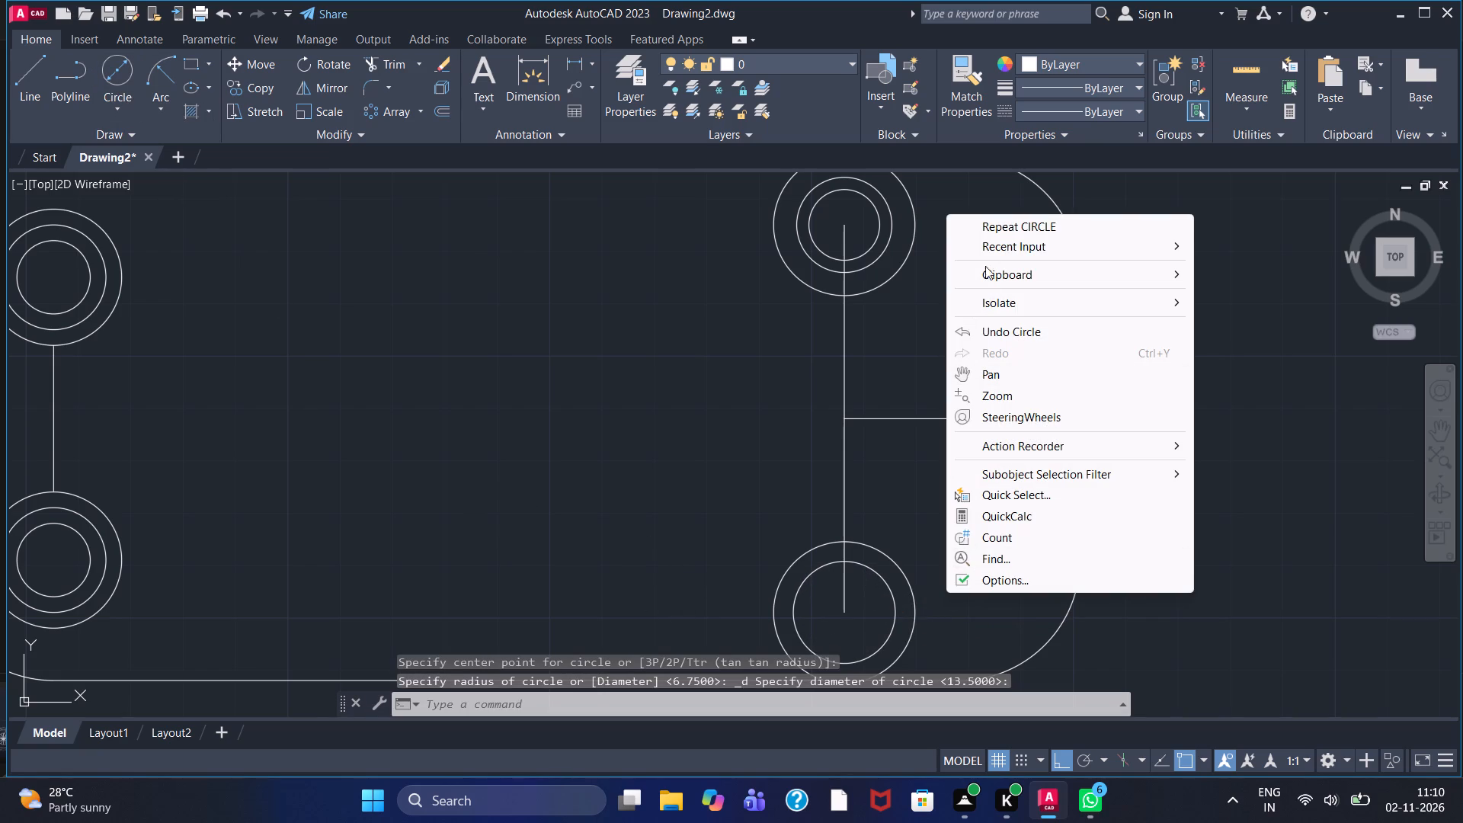
left_click(990, 226)
left_click(847, 618)
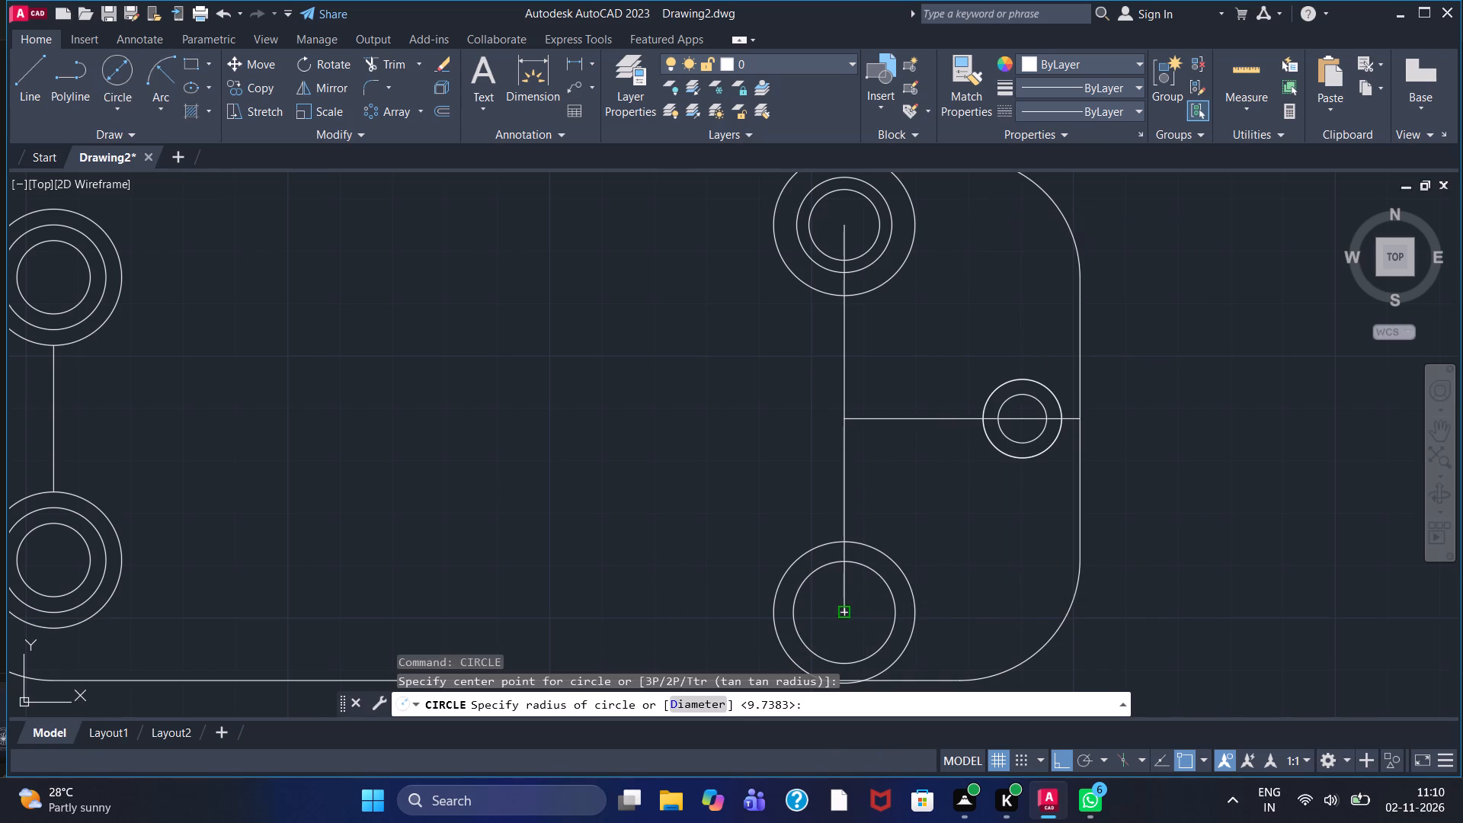
left_click(879, 602)
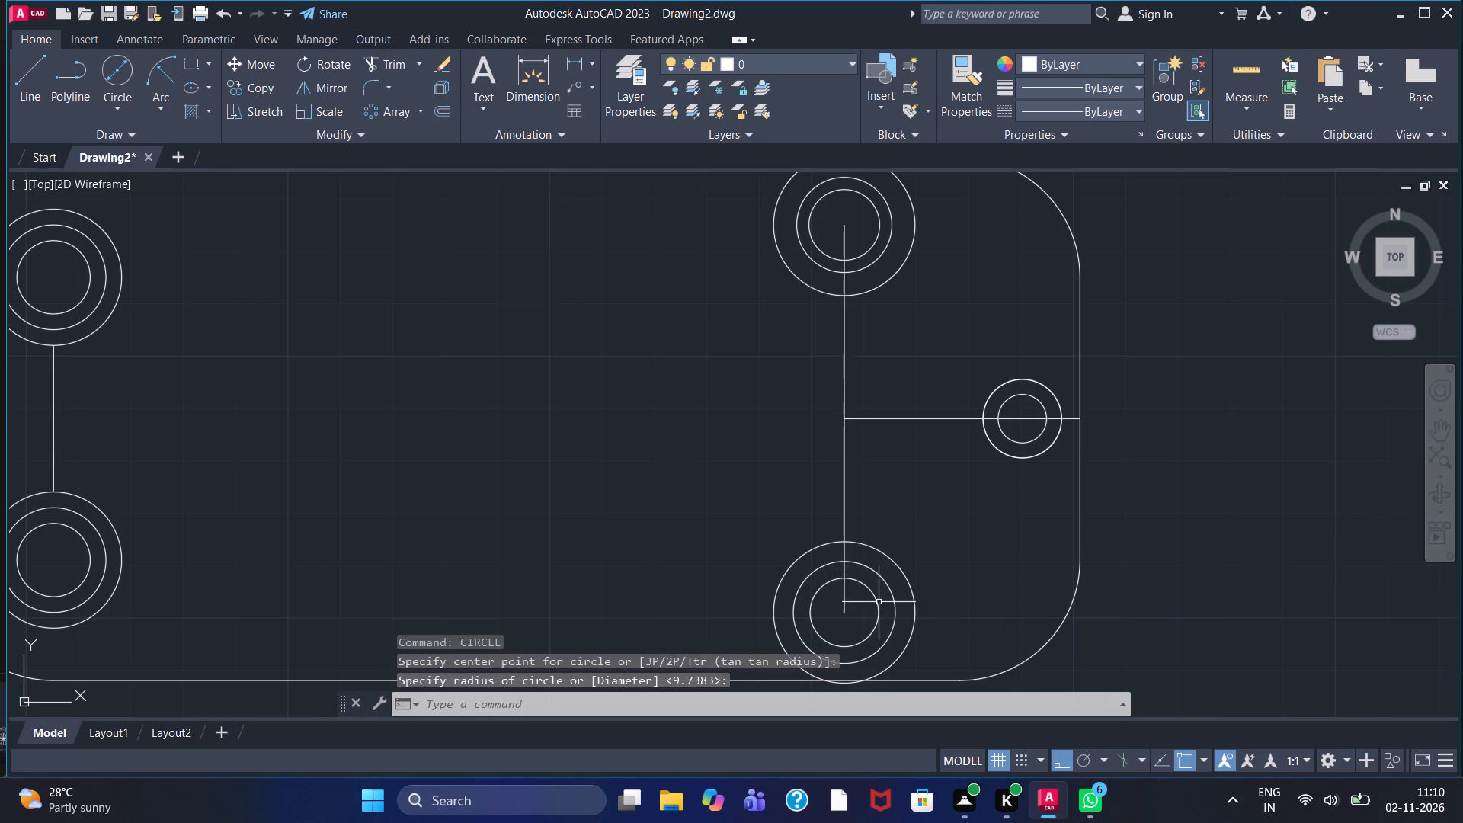
Review the whole plate with its circle groups and connecting lines.
scroll(889, 642, "down", 1)
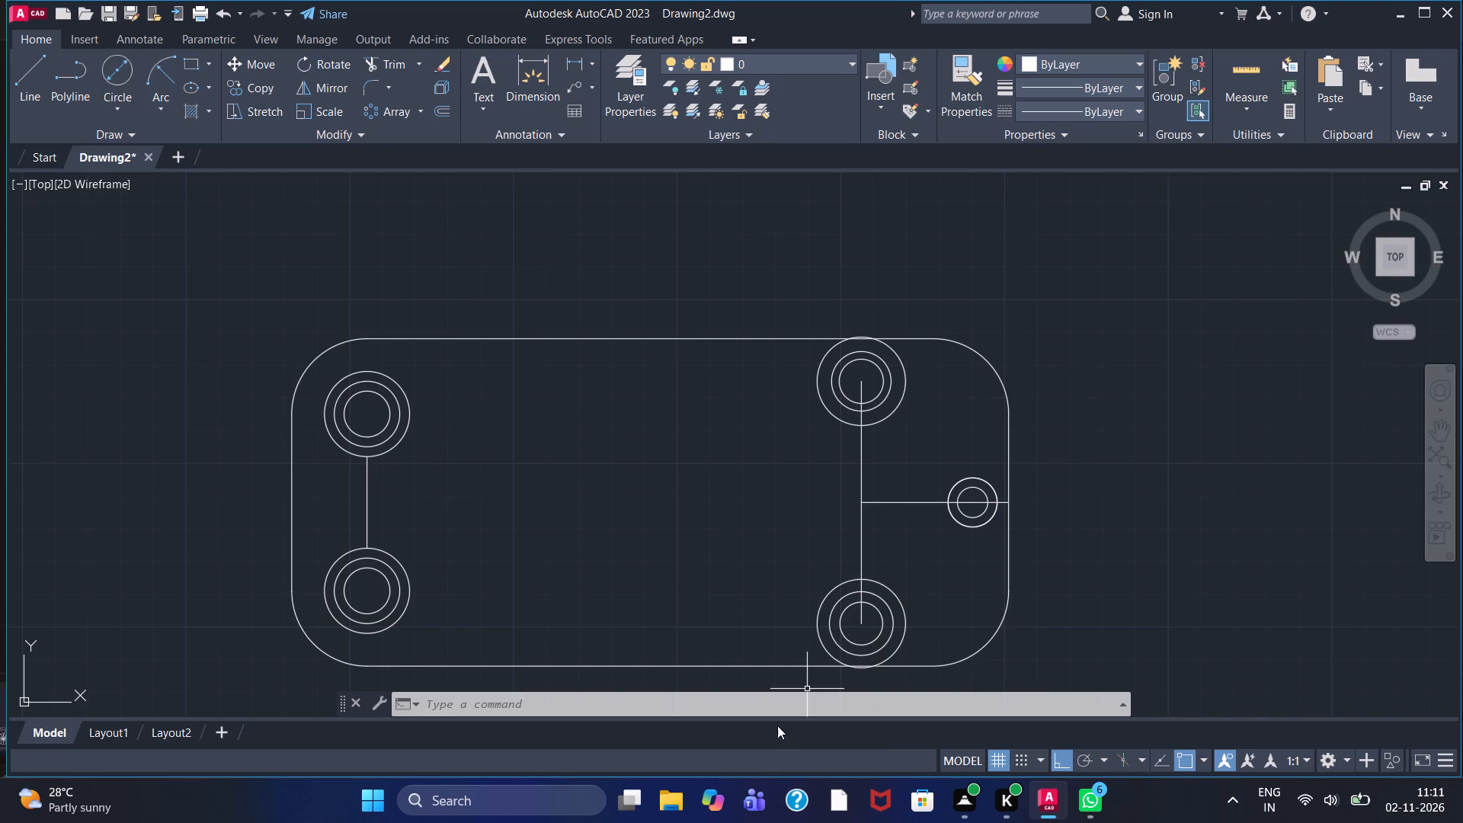
scroll(757, 520, "down", 1)
scroll(755, 510, "up", 1)
middle_click_drag(754, 506, 753, 504)
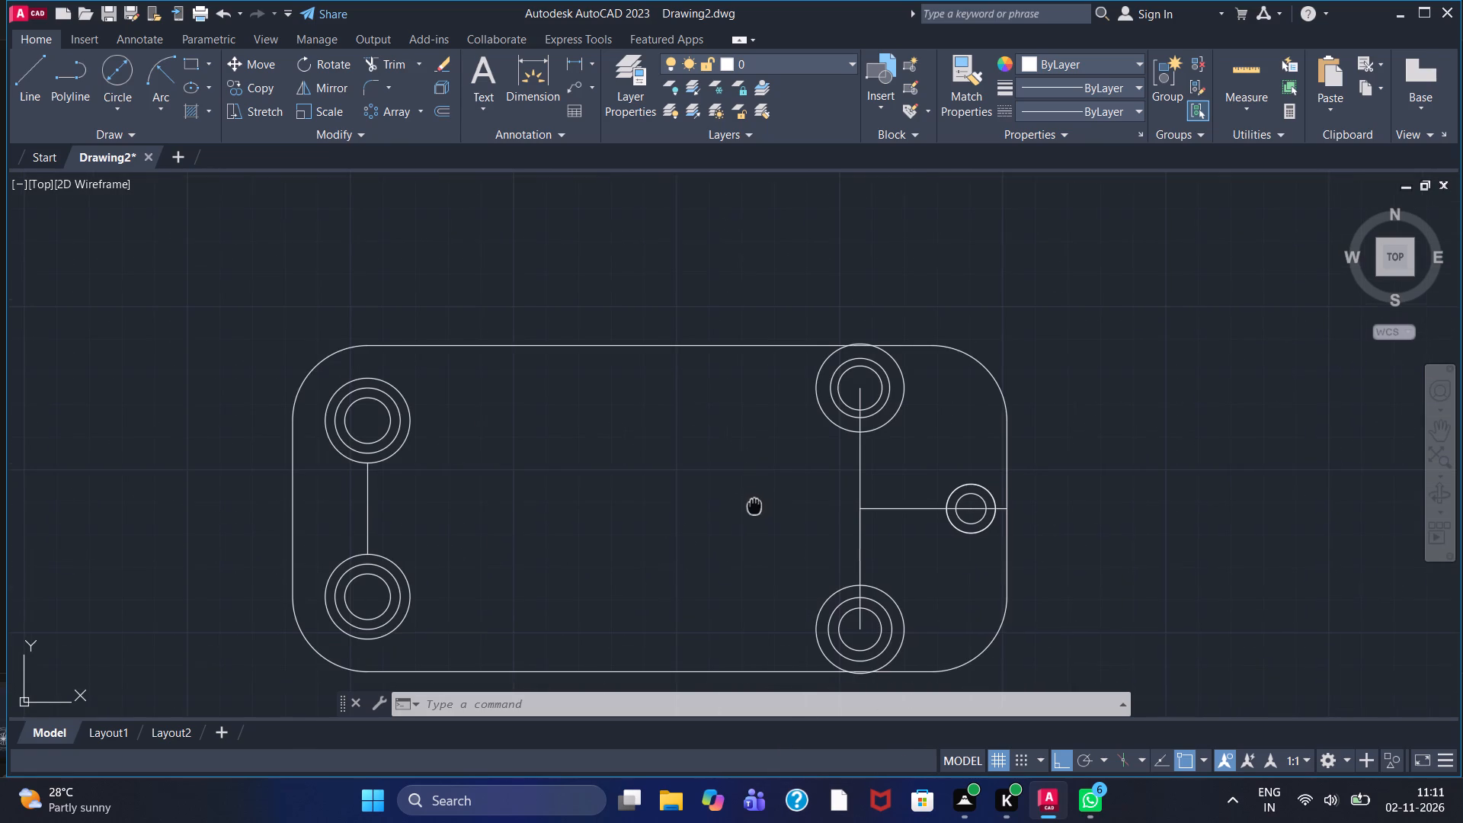
middle_click_drag(753, 504, 732, 450)
scroll(732, 450, "down", 2)
middle_click_drag(732, 449, 729, 428)
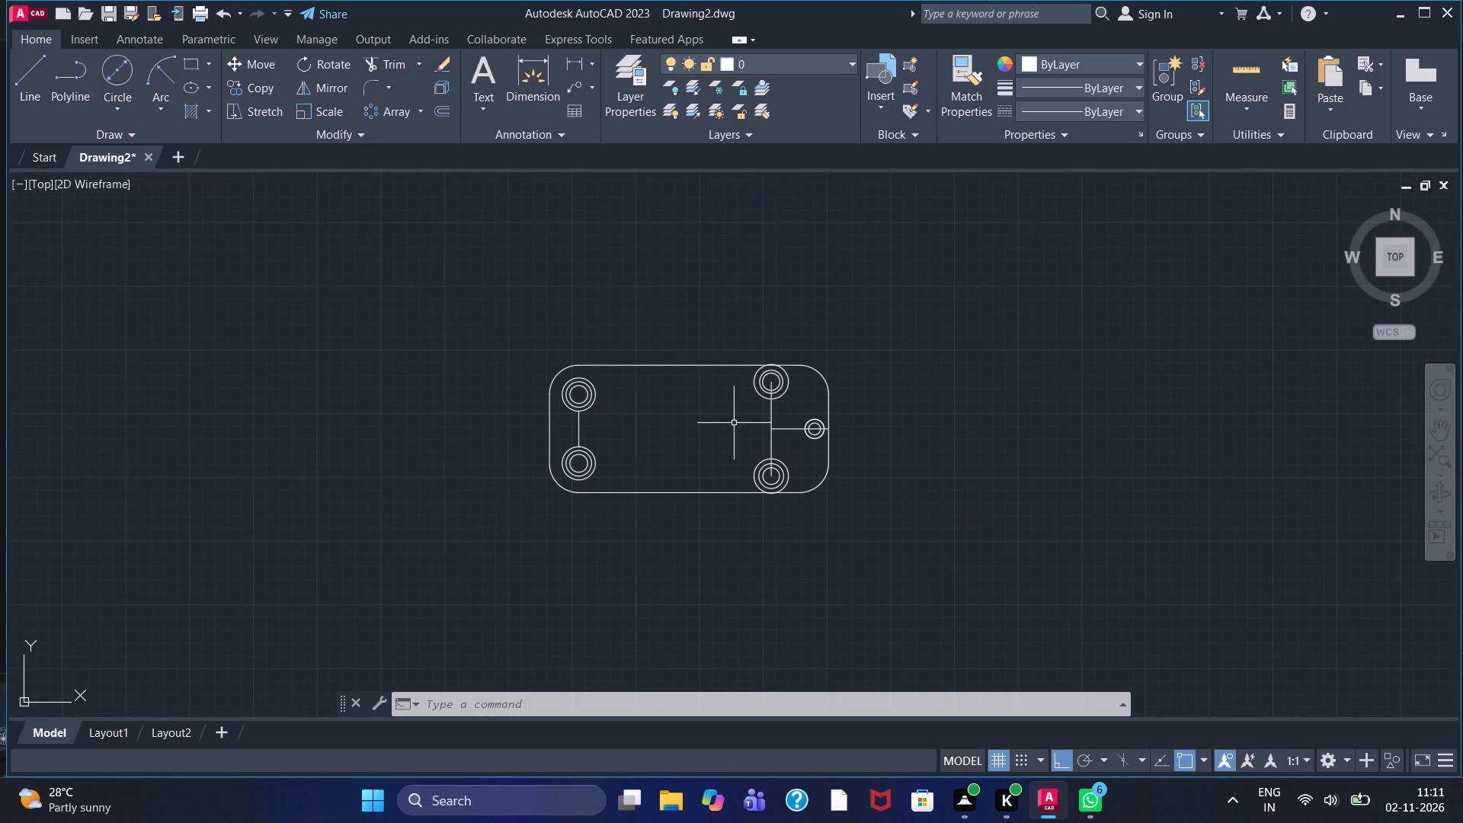
scroll(736, 420, "up", 2)
scroll(735, 418, "down", 1)
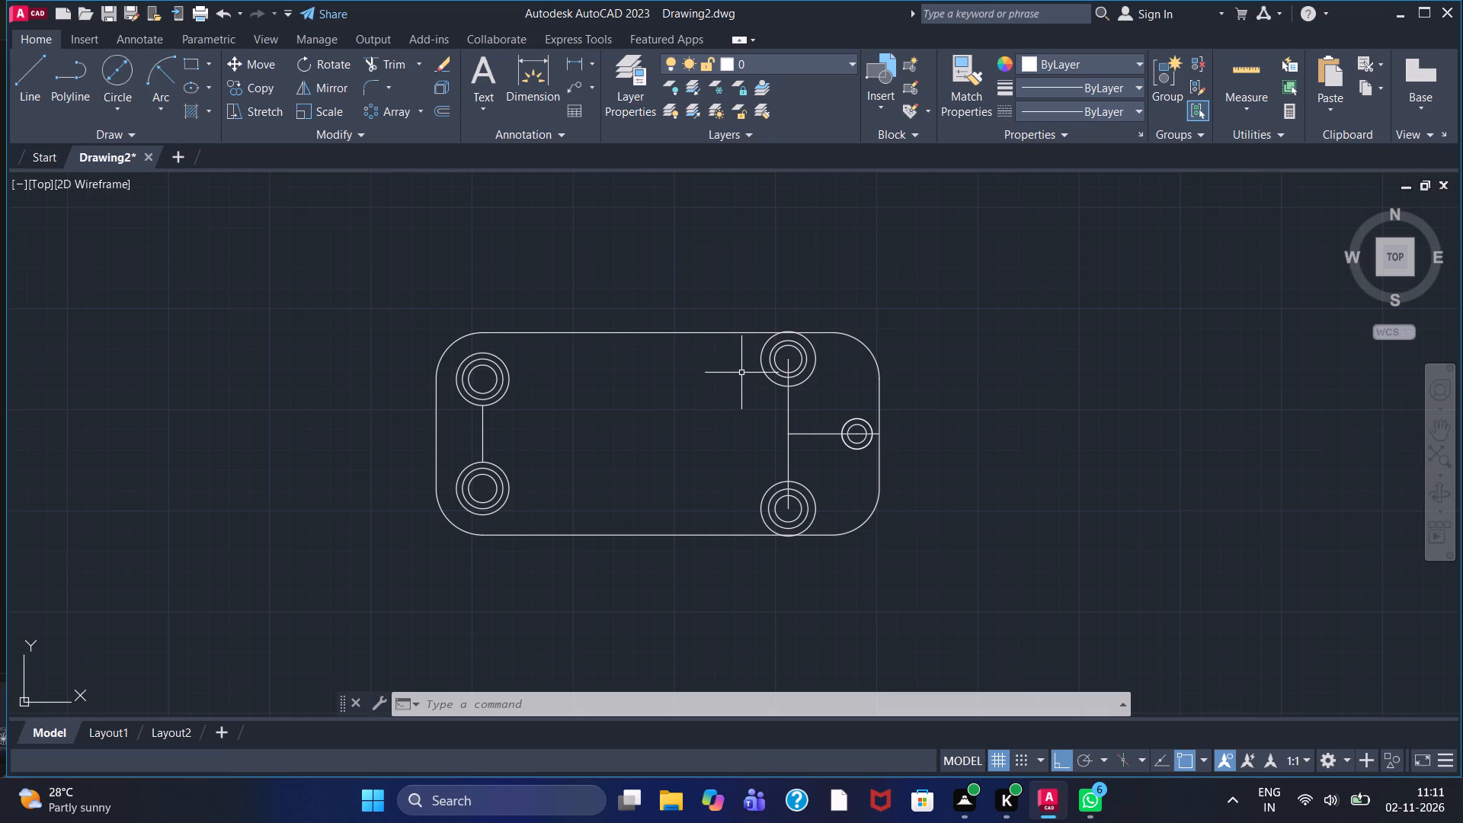
scroll(731, 365, "up", 1)
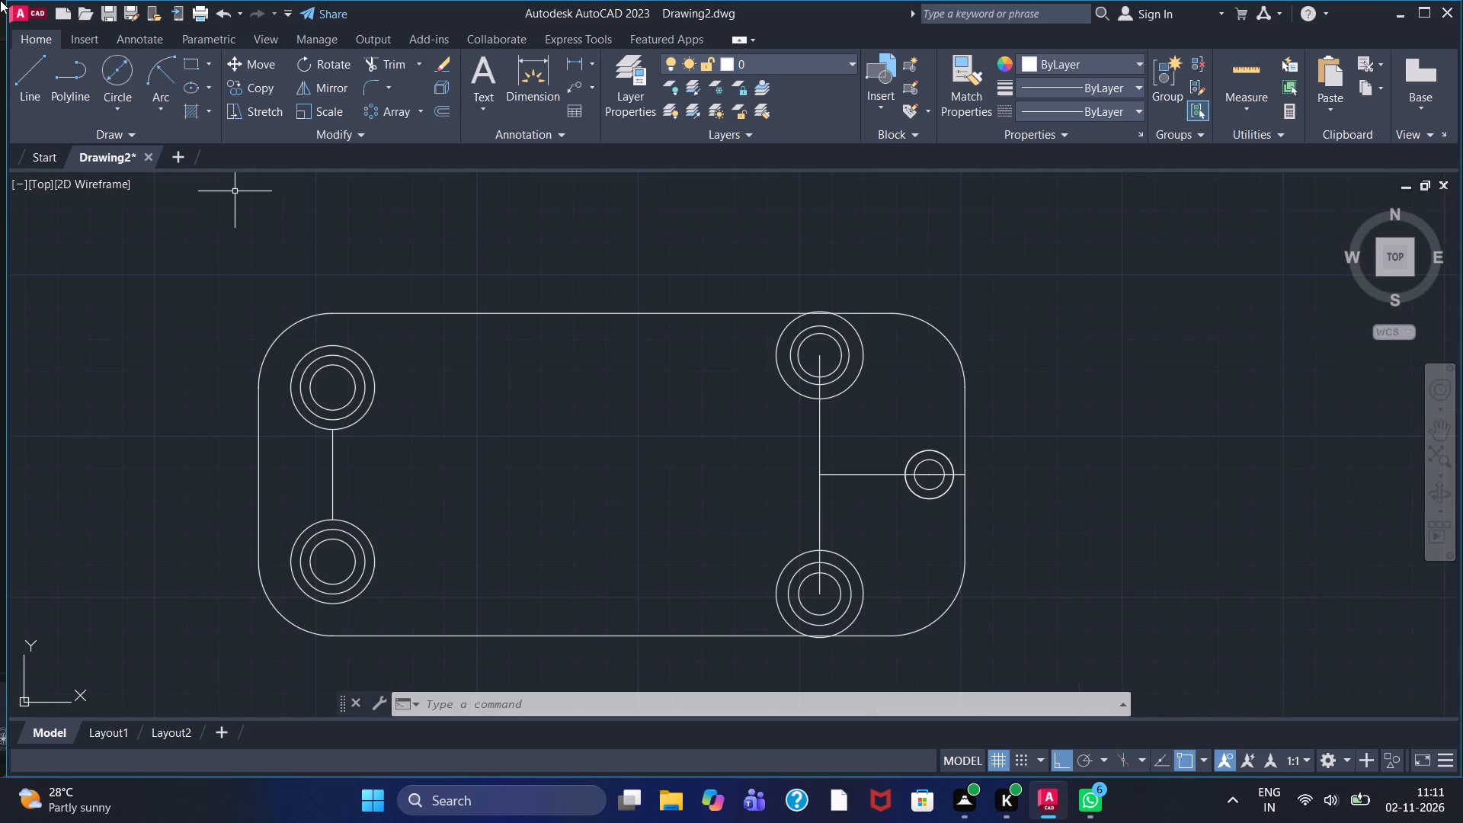
Draw a horizontal line from the lower right part of the upper-left circle group to beyond the plate's right-hand vertical line.
left_click(27, 76)
scroll(418, 412, "up", 3)
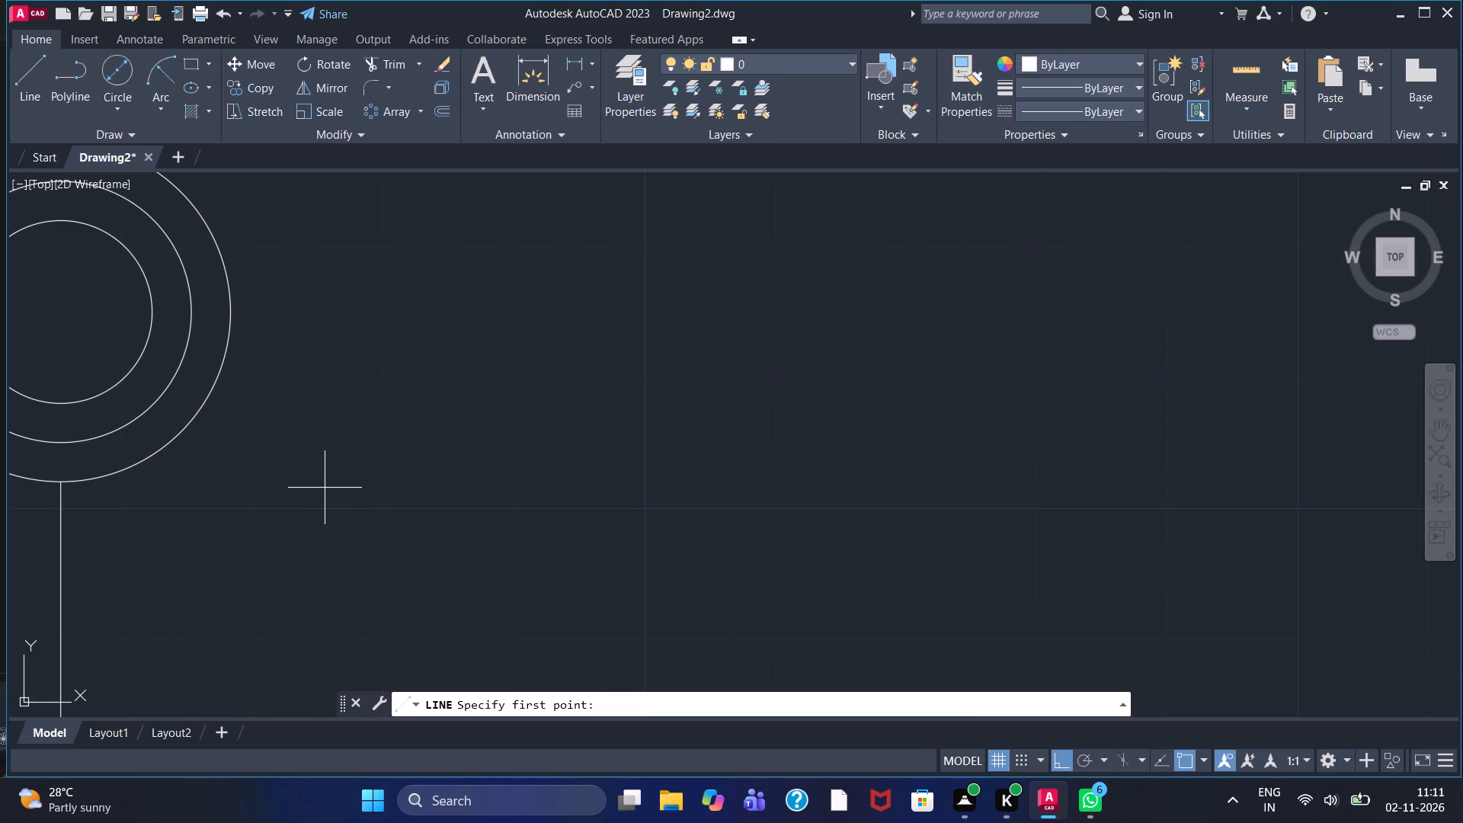
left_click(126, 447)
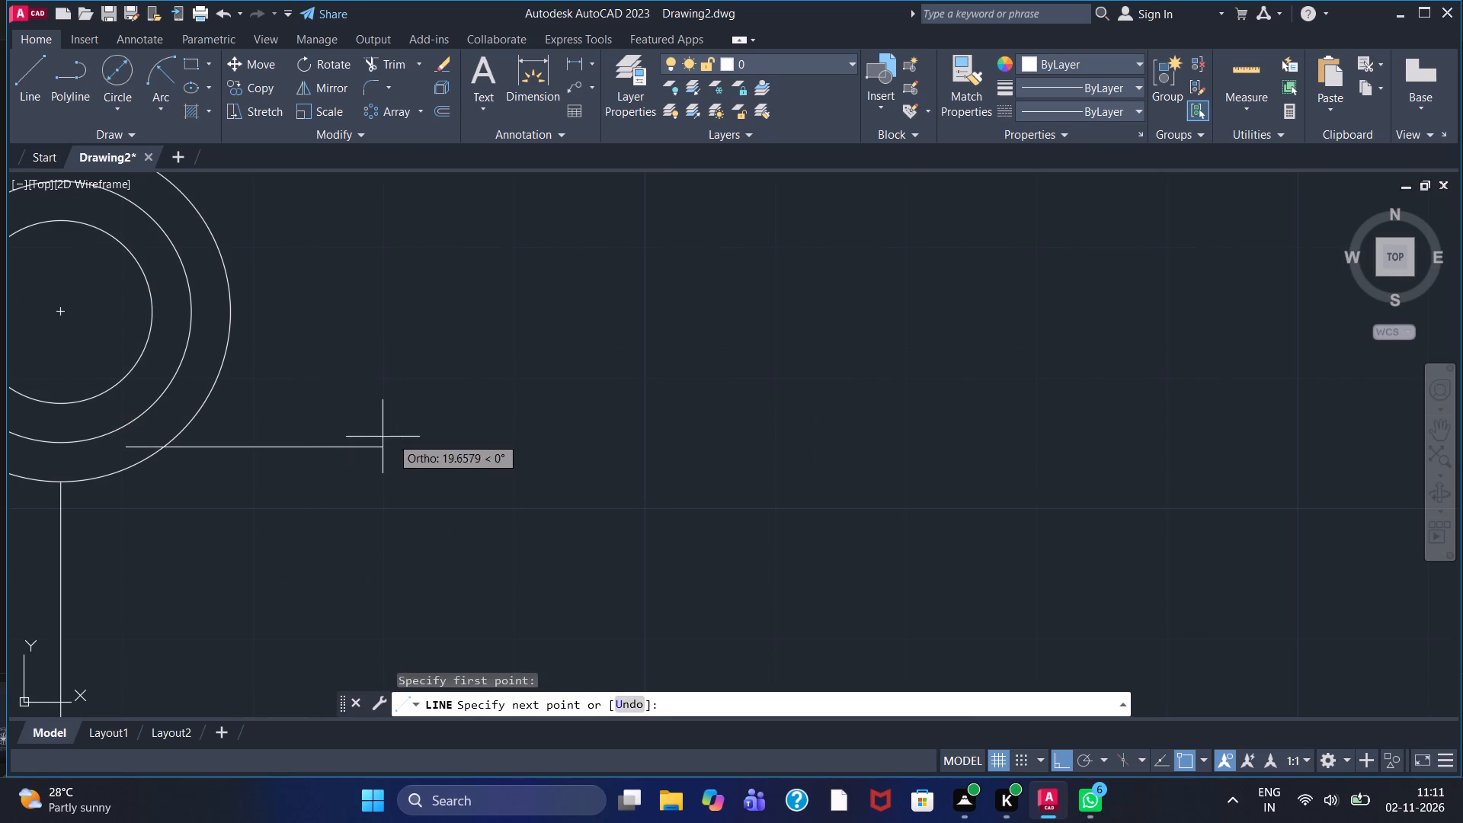
scroll(930, 401, "down", 1)
middle_click_drag(949, 449, 754, 438)
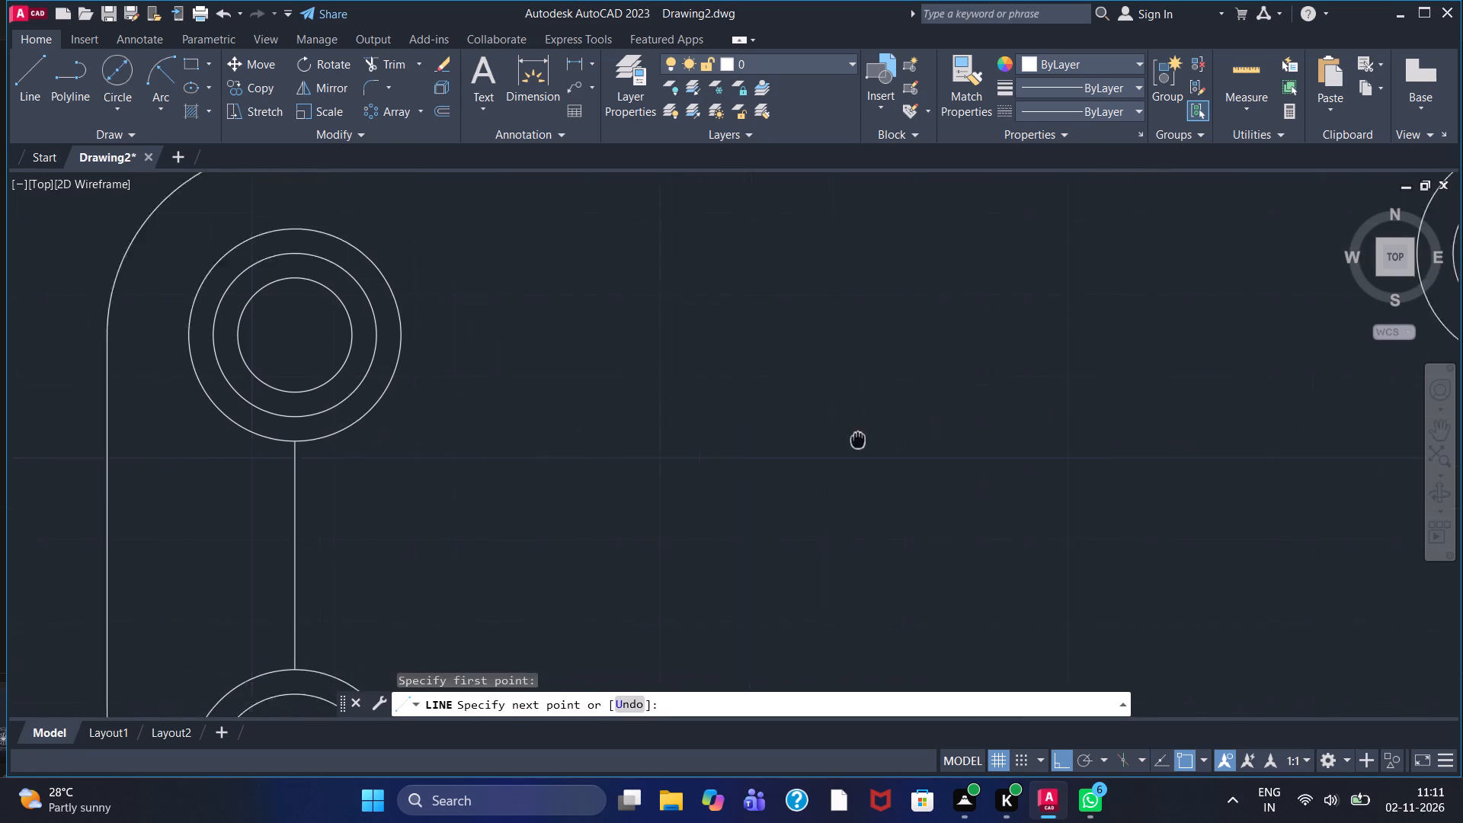
middle_click_drag(754, 438, 475, 377)
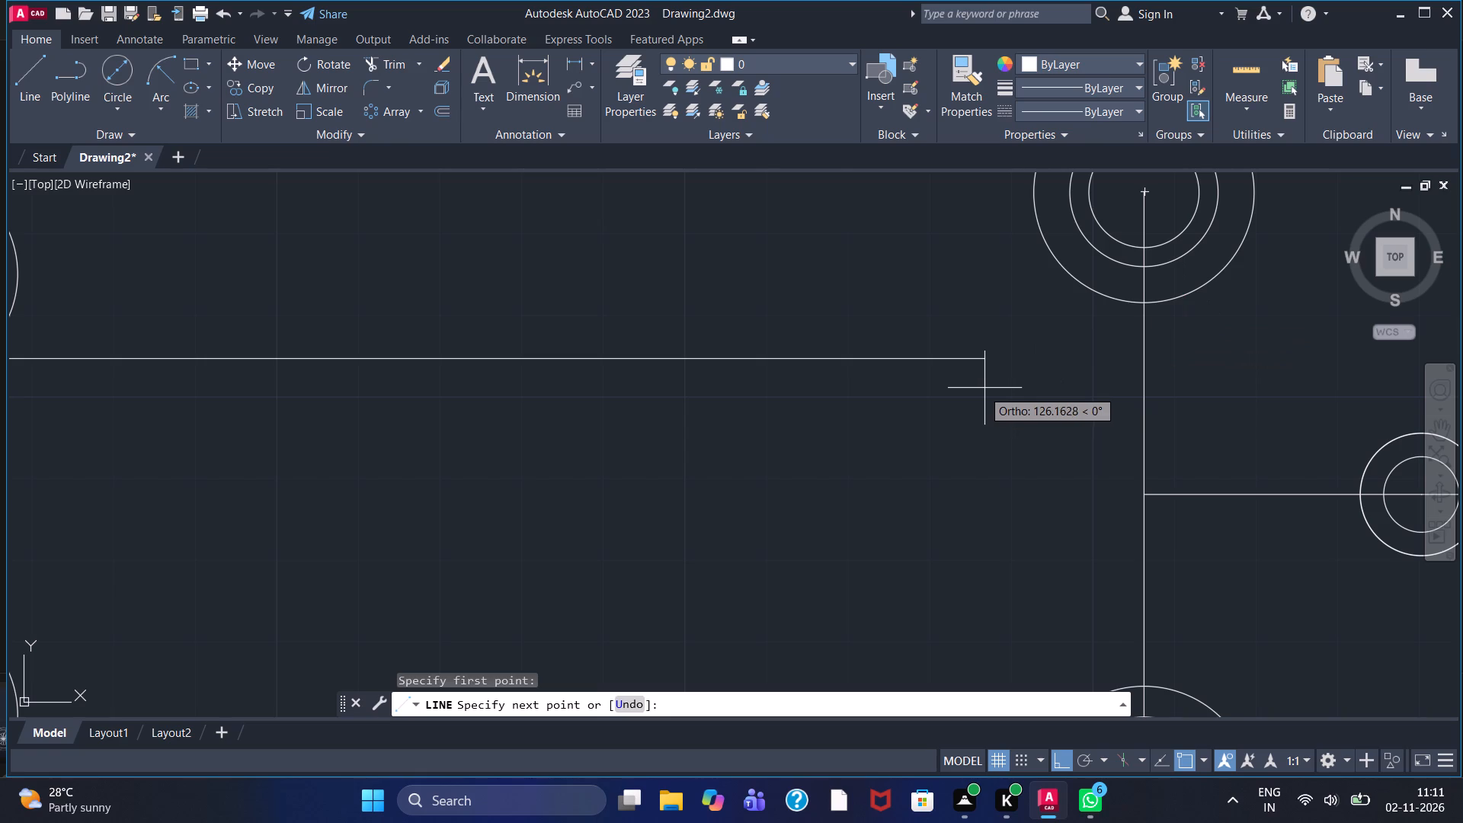
scroll(1176, 354, "down", 3)
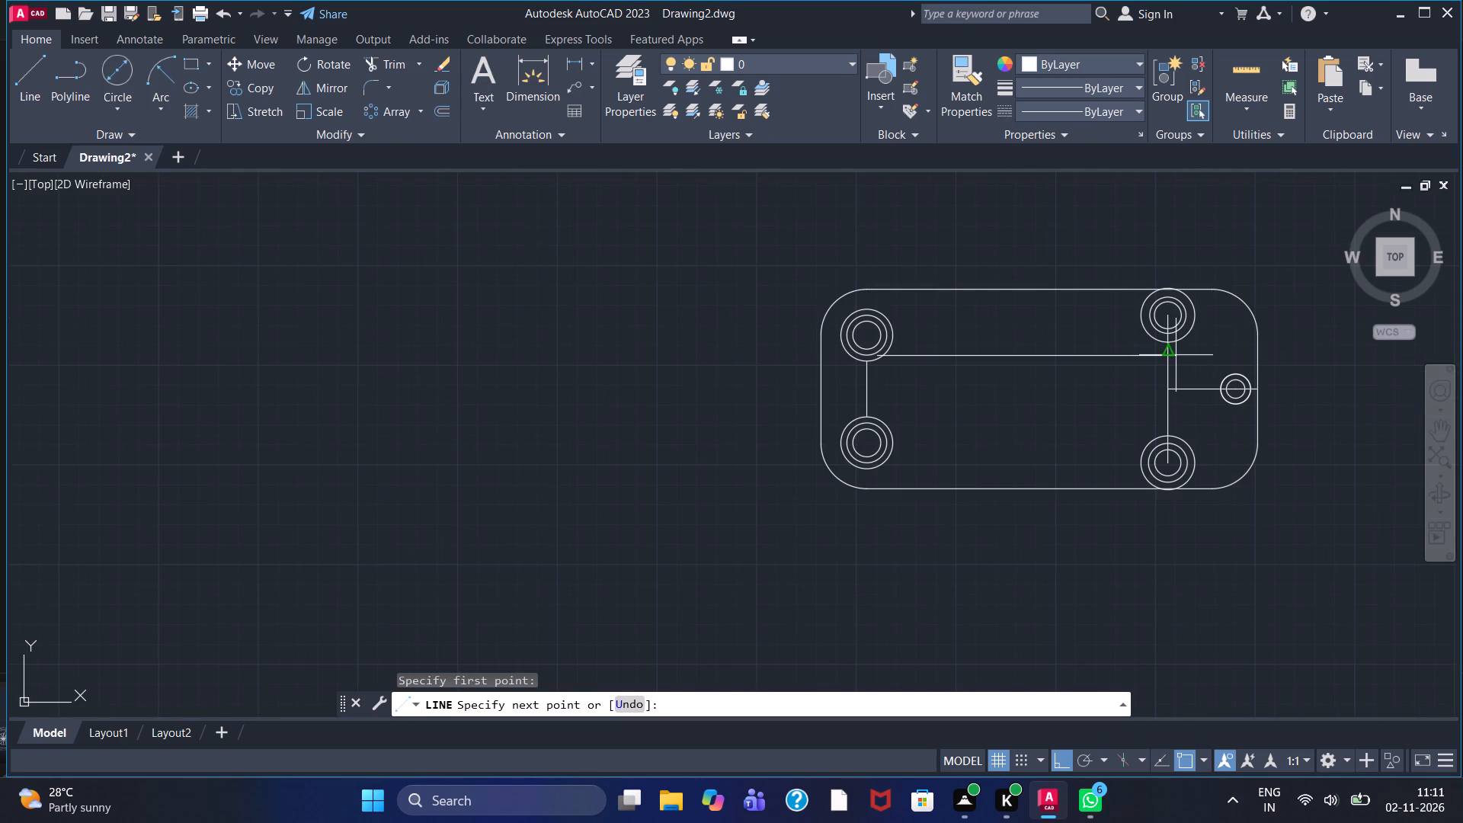
left_click(1216, 353)
right_click(1216, 353)
left_click(1226, 363)
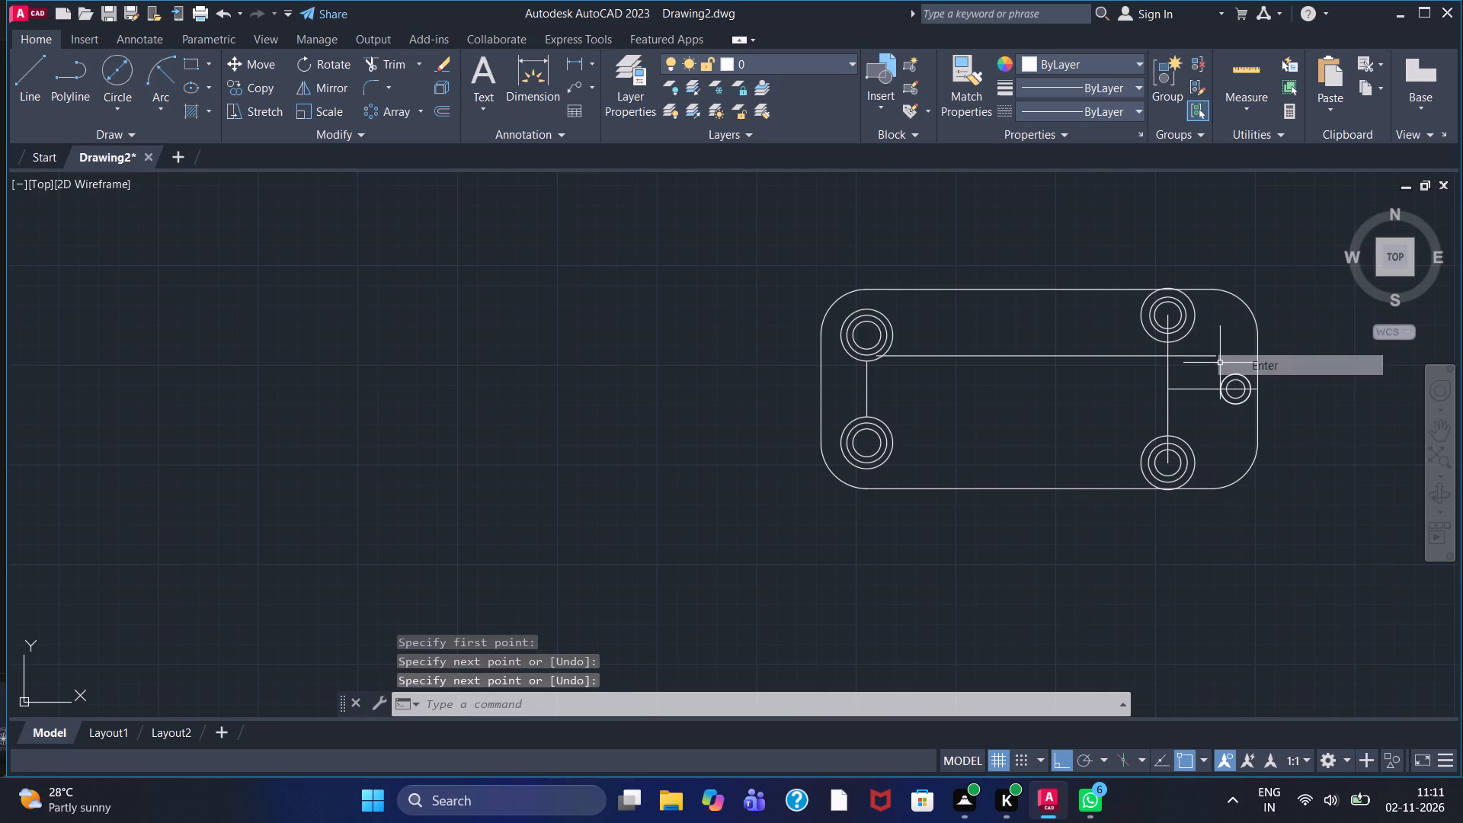
Draw a horizontal line about 172 units long from the upper right part of the lower-left circle group past the right-hand vertical line.
middle_click_drag(1023, 412, 879, 363)
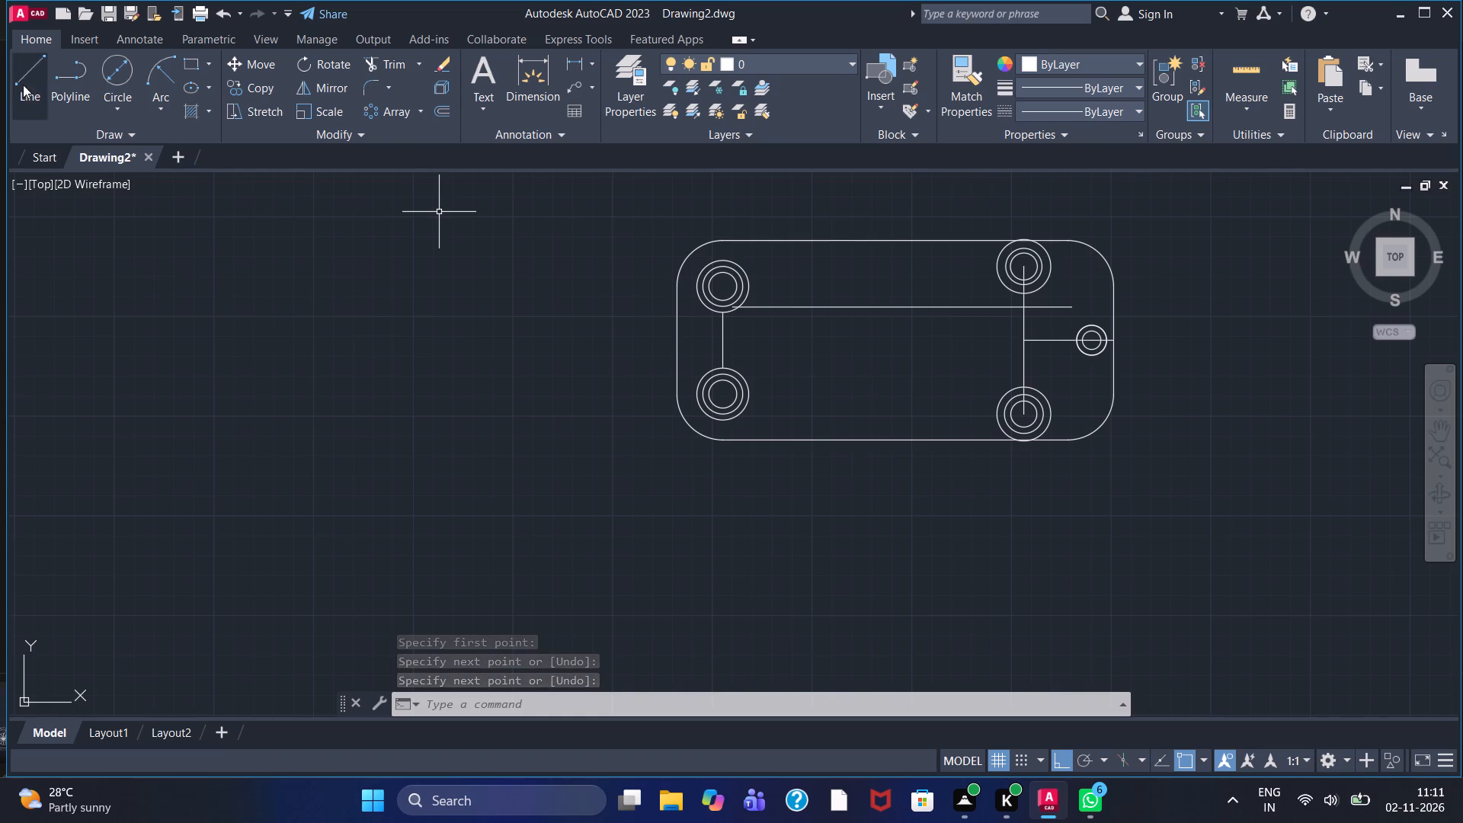
left_click_drag(23, 85, 35, 100)
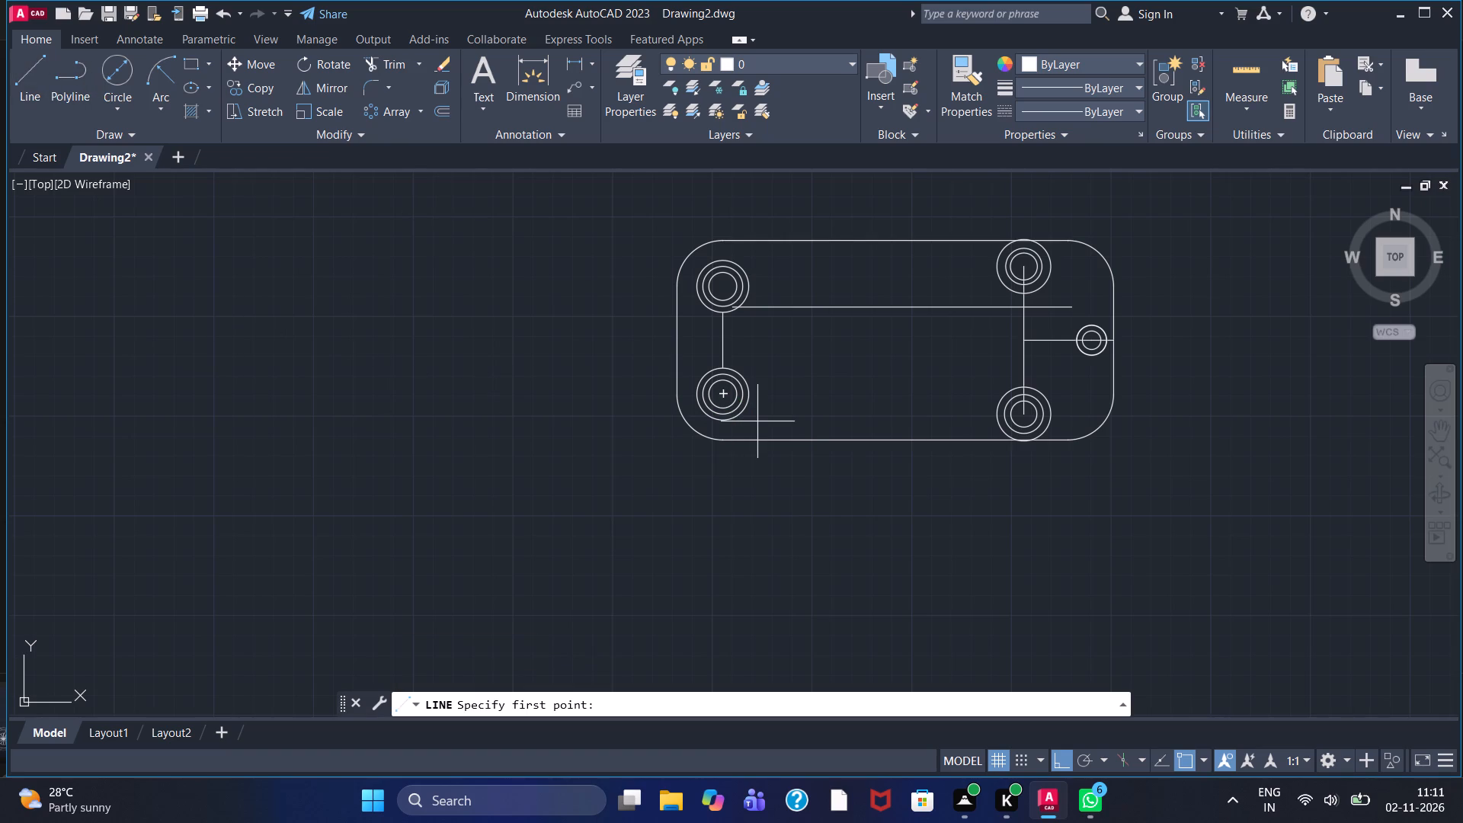
scroll(740, 398, "up", 2)
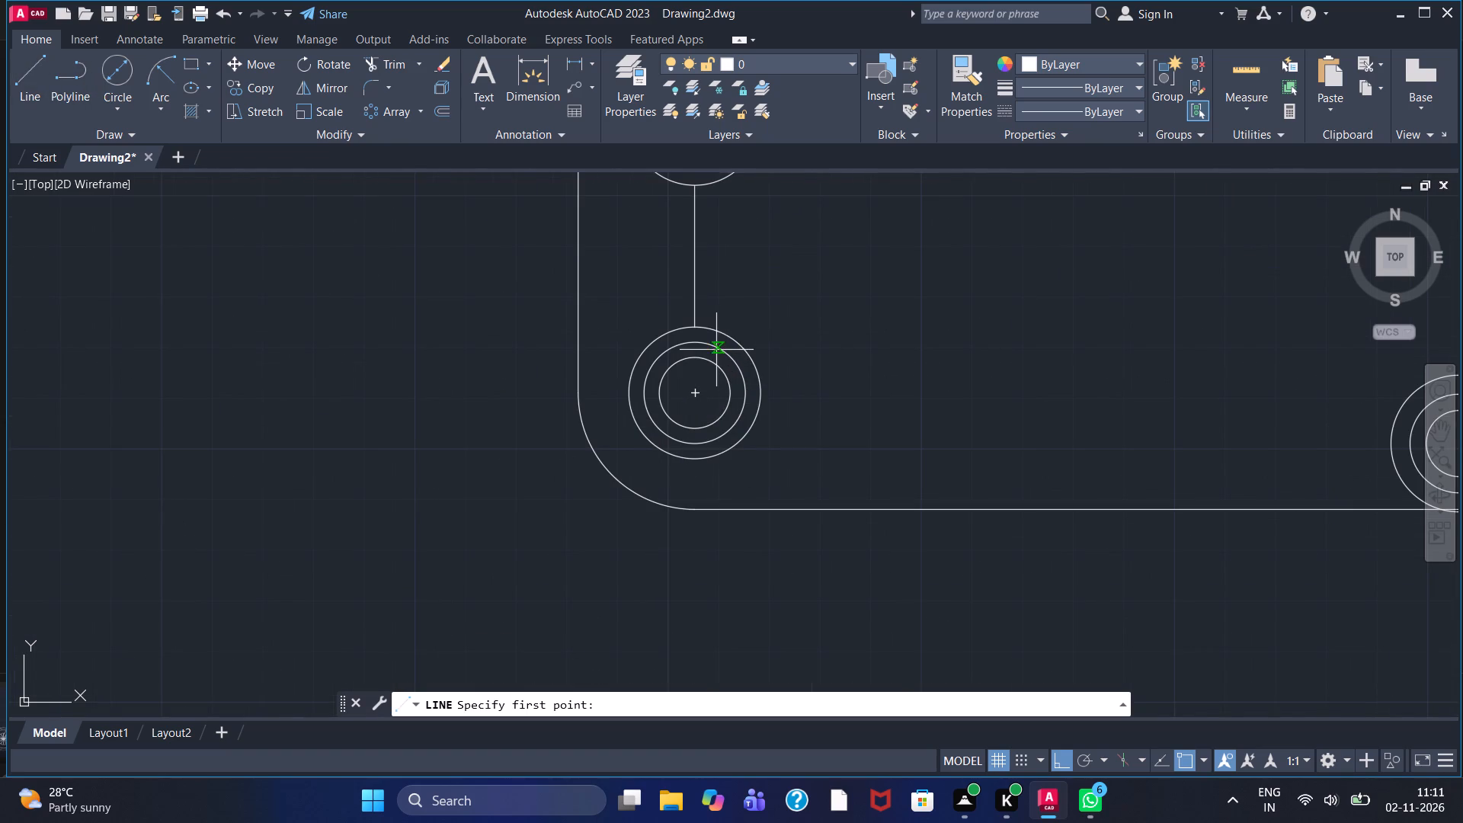
scroll(715, 338, "up", 3)
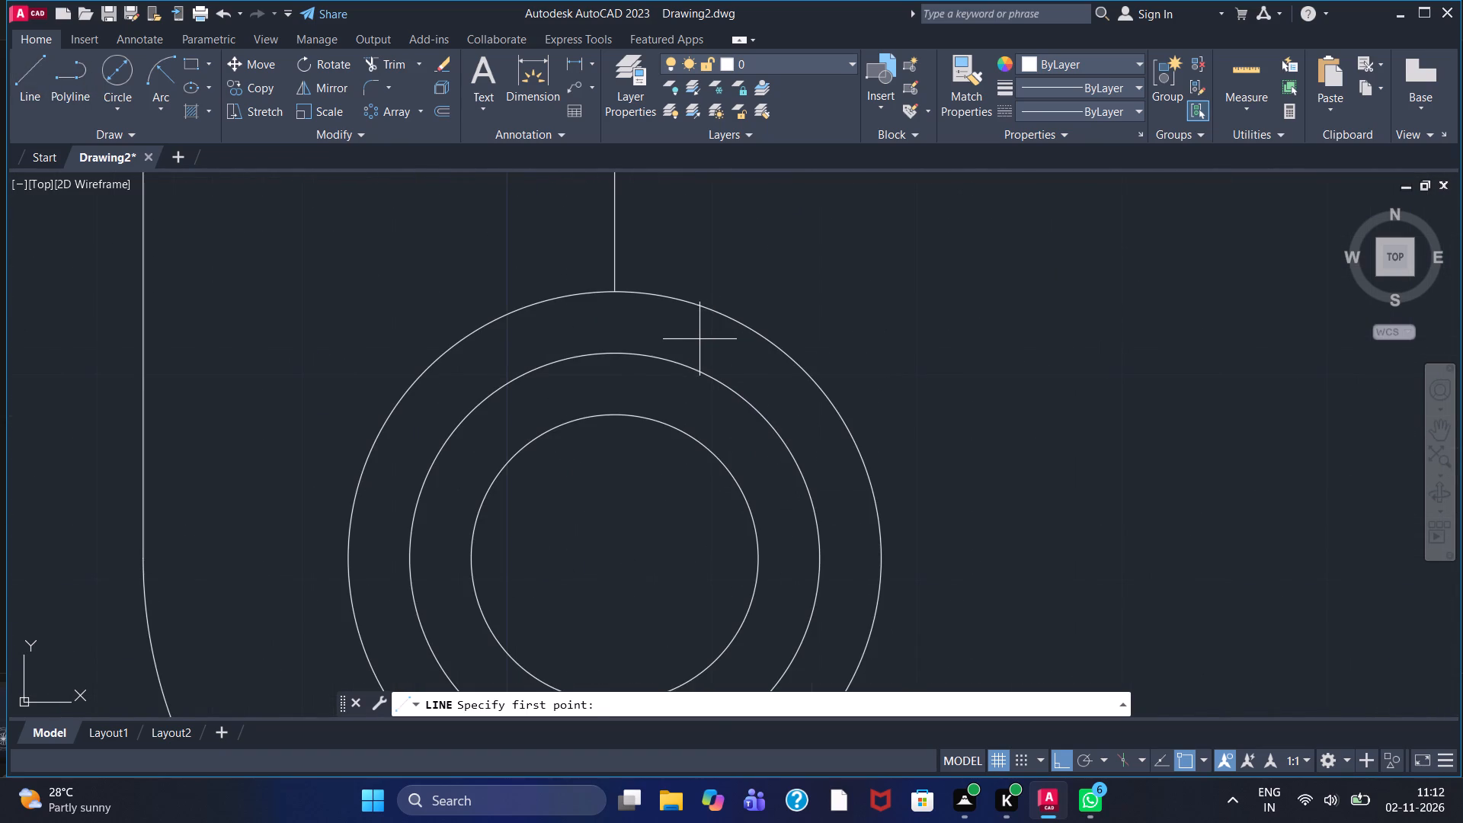
left_click(696, 335)
scroll(1072, 351, "down", 2)
middle_click_drag(1065, 362, 1068, 363)
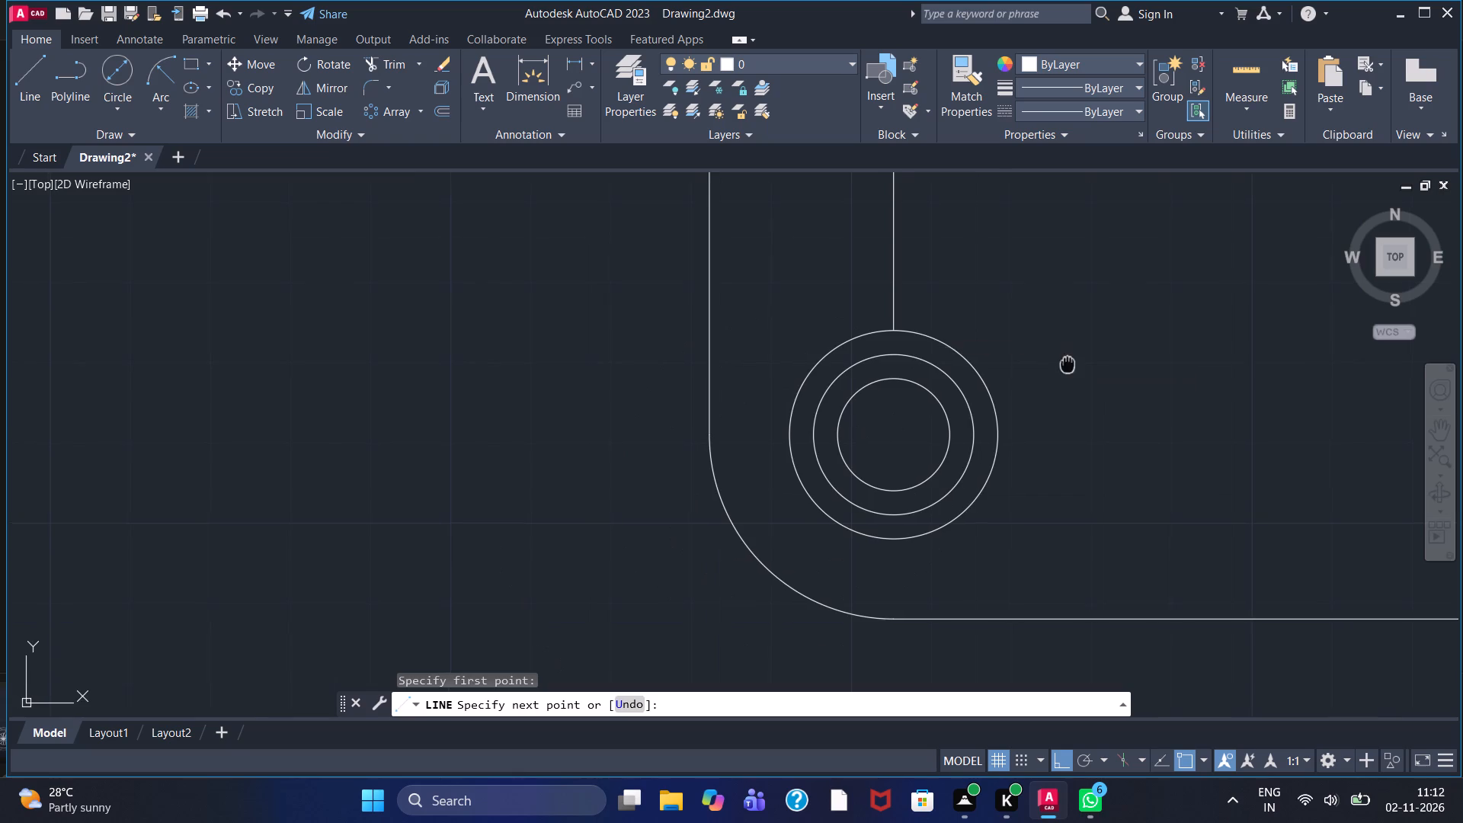
middle_click_drag(1068, 363, 463, 390)
scroll(1041, 363, "down", 2)
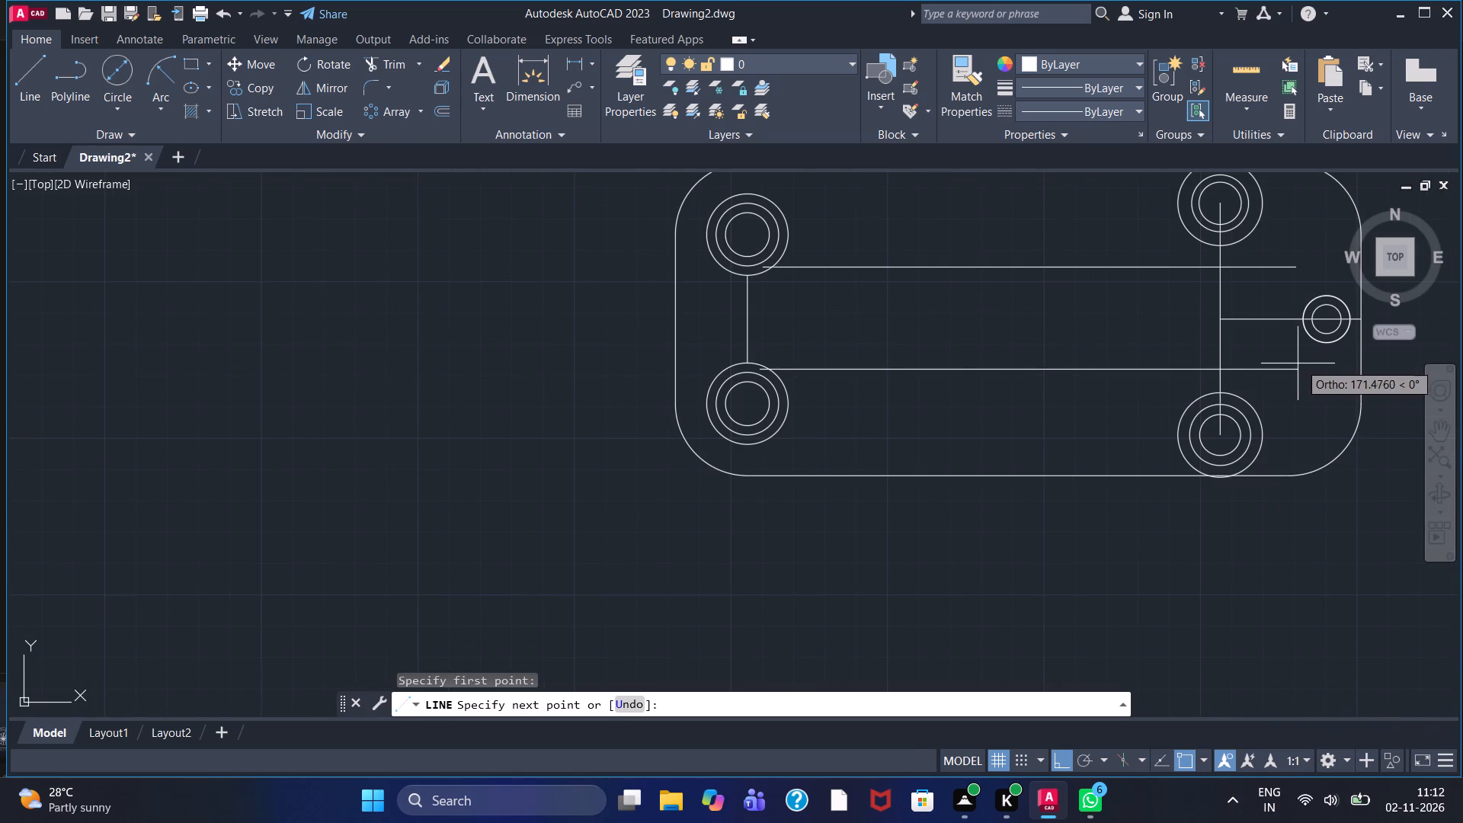
left_click(1303, 361)
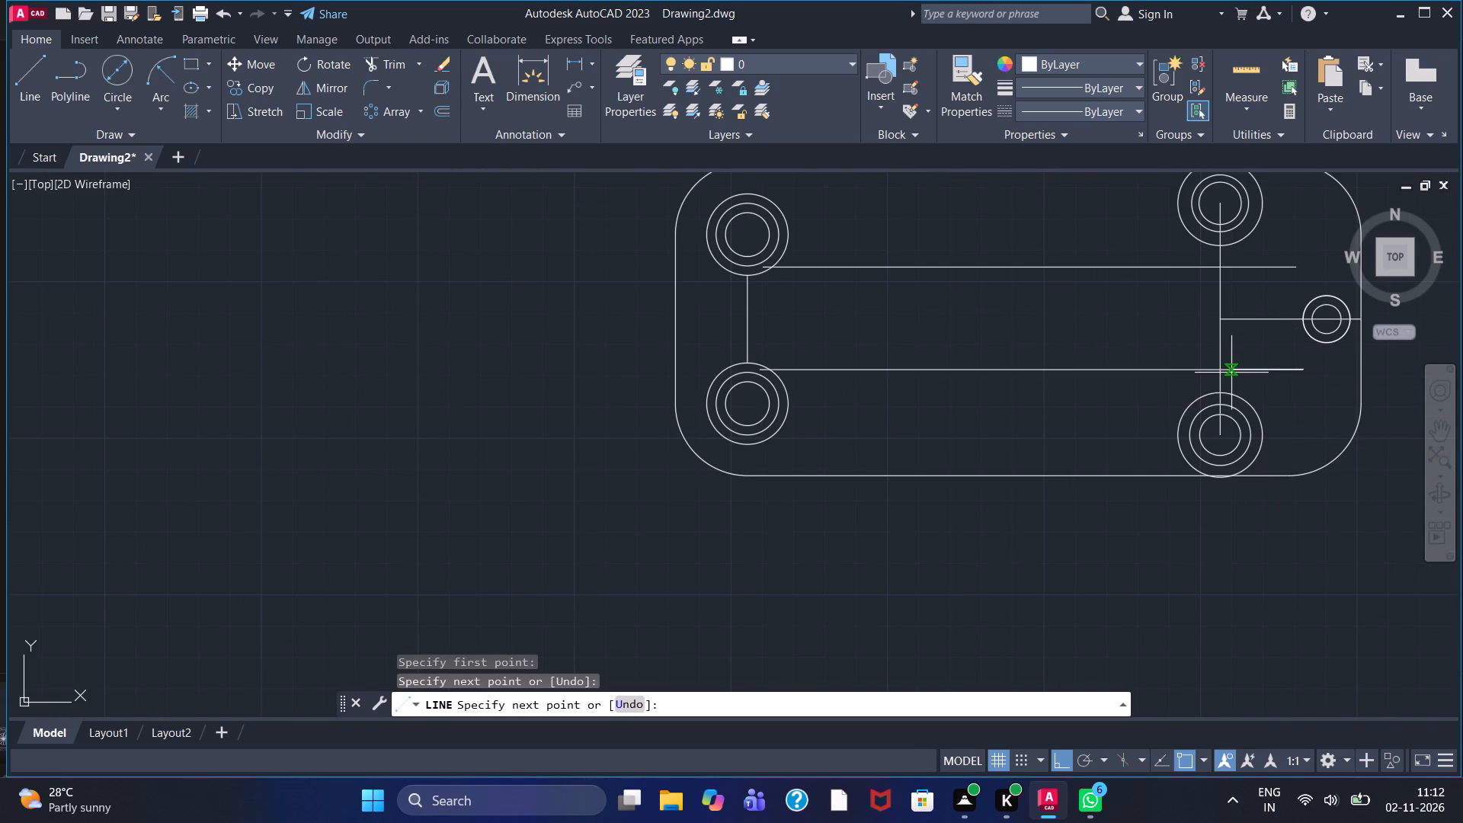
key("Escape")
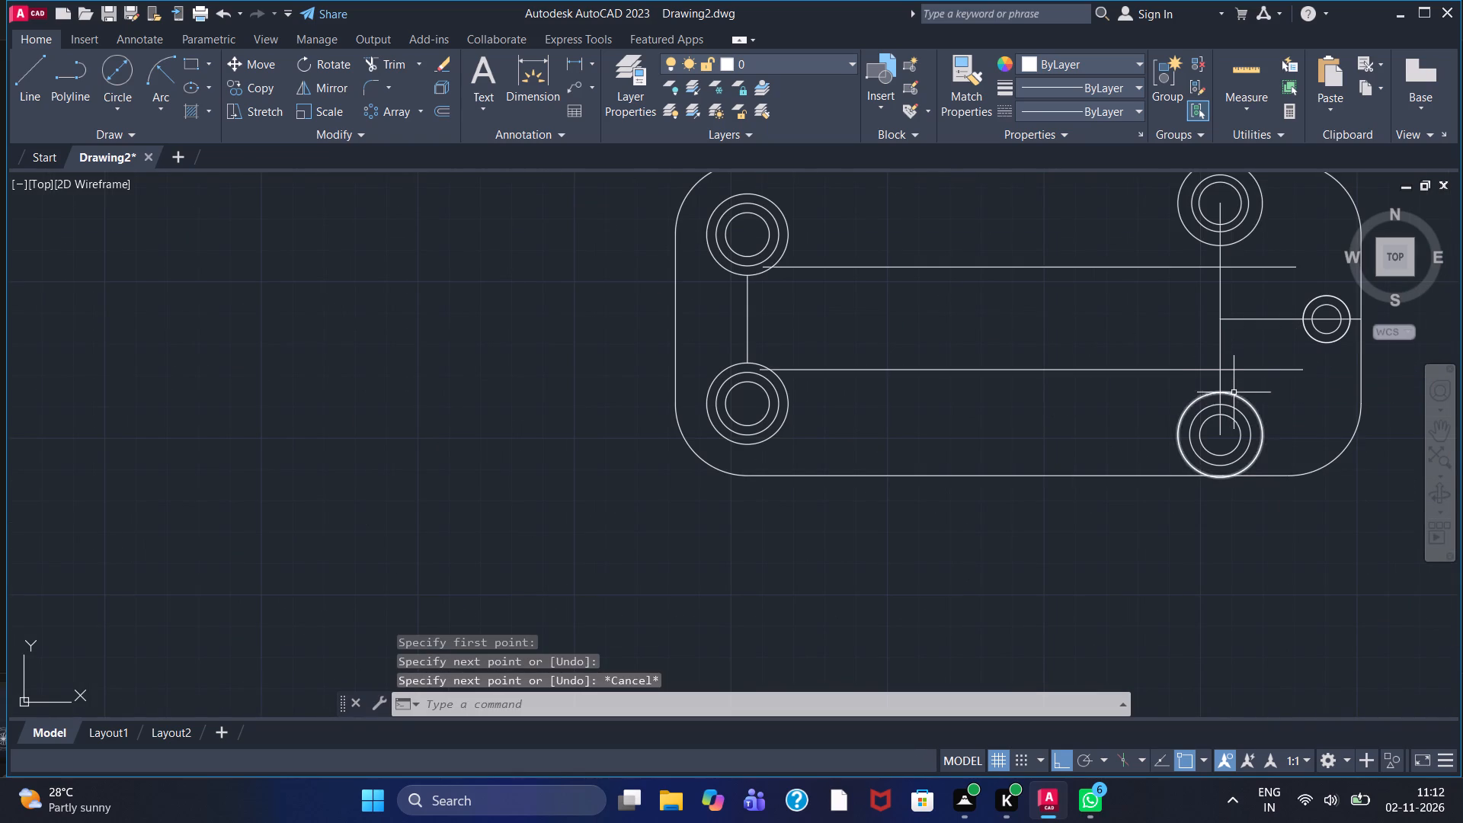
Load the ISO dash linetype ACAD_ISO02W100 into the drawing.
middle_click_drag(1058, 433, 941, 490)
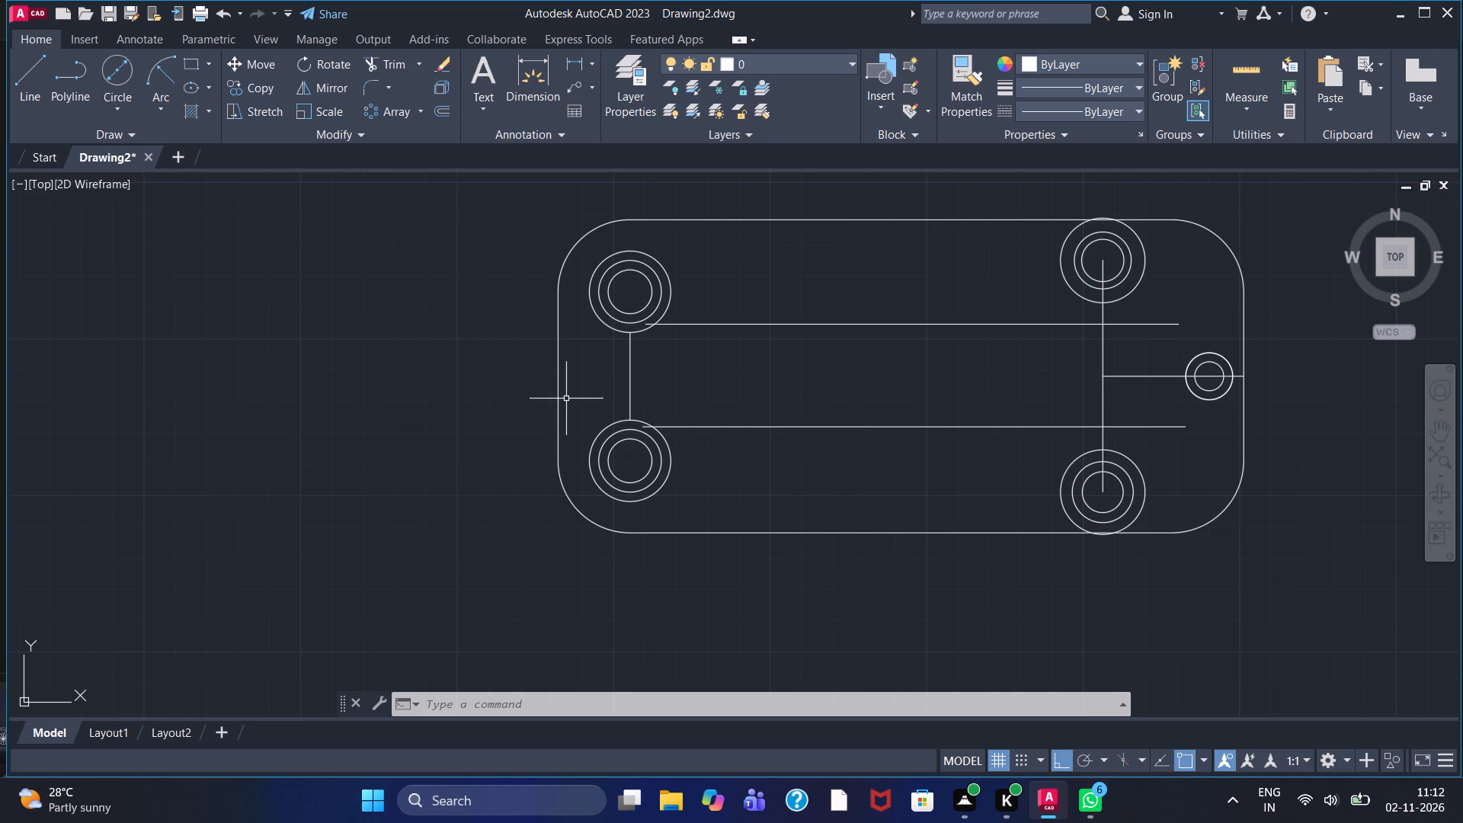
left_click(1092, 110)
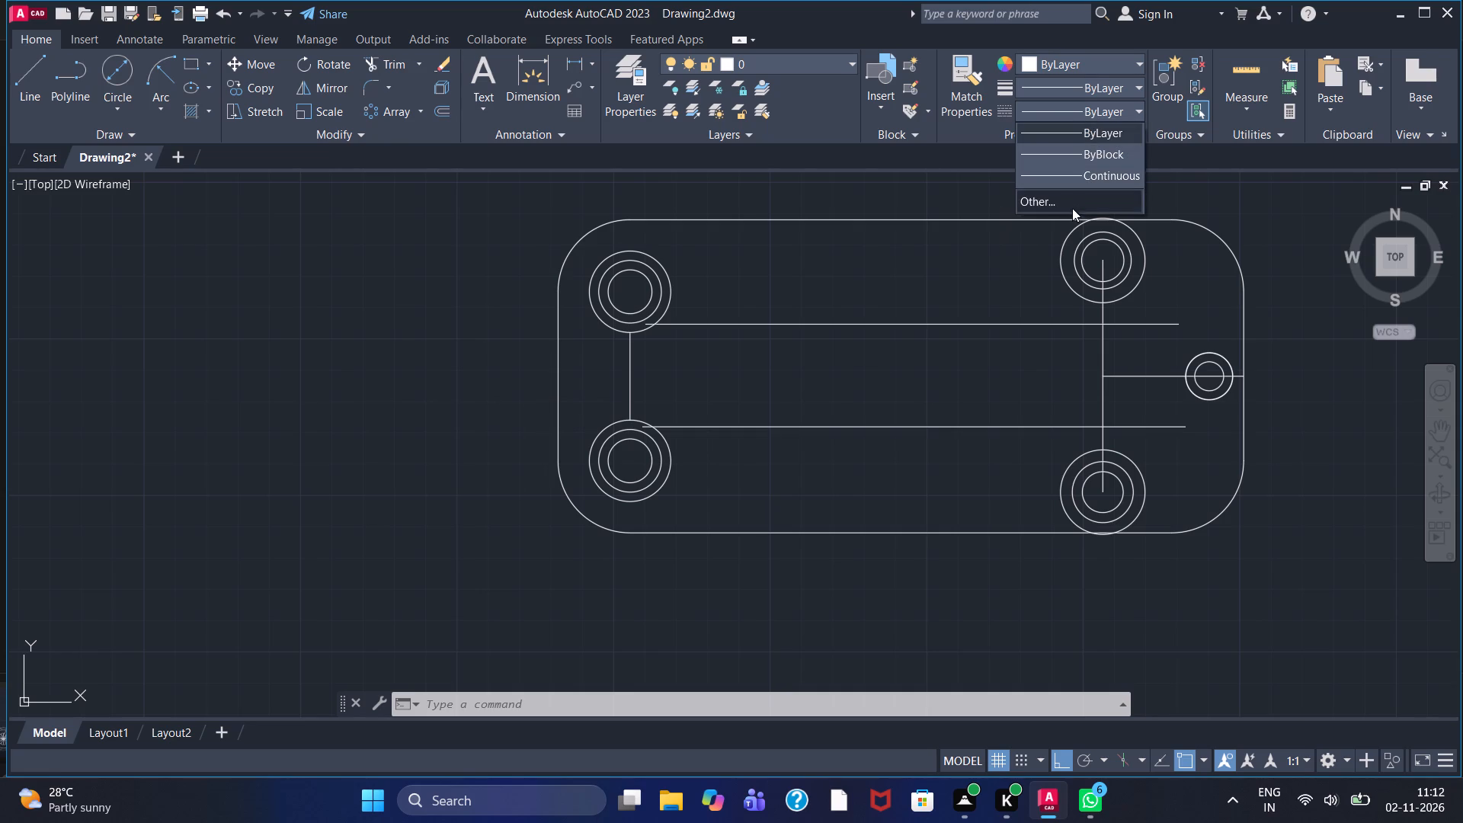
left_click(1071, 197)
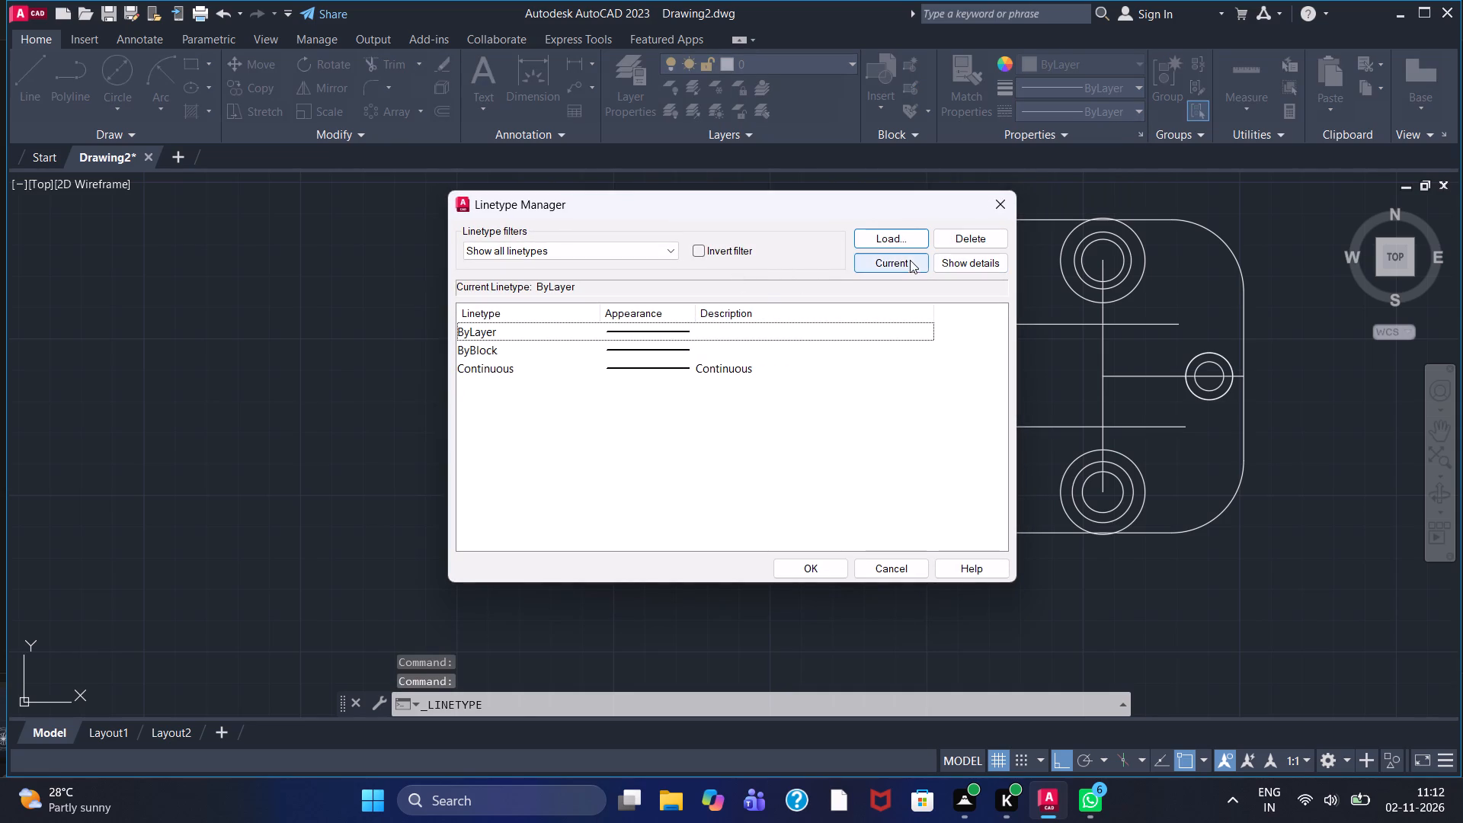
left_click(885, 236)
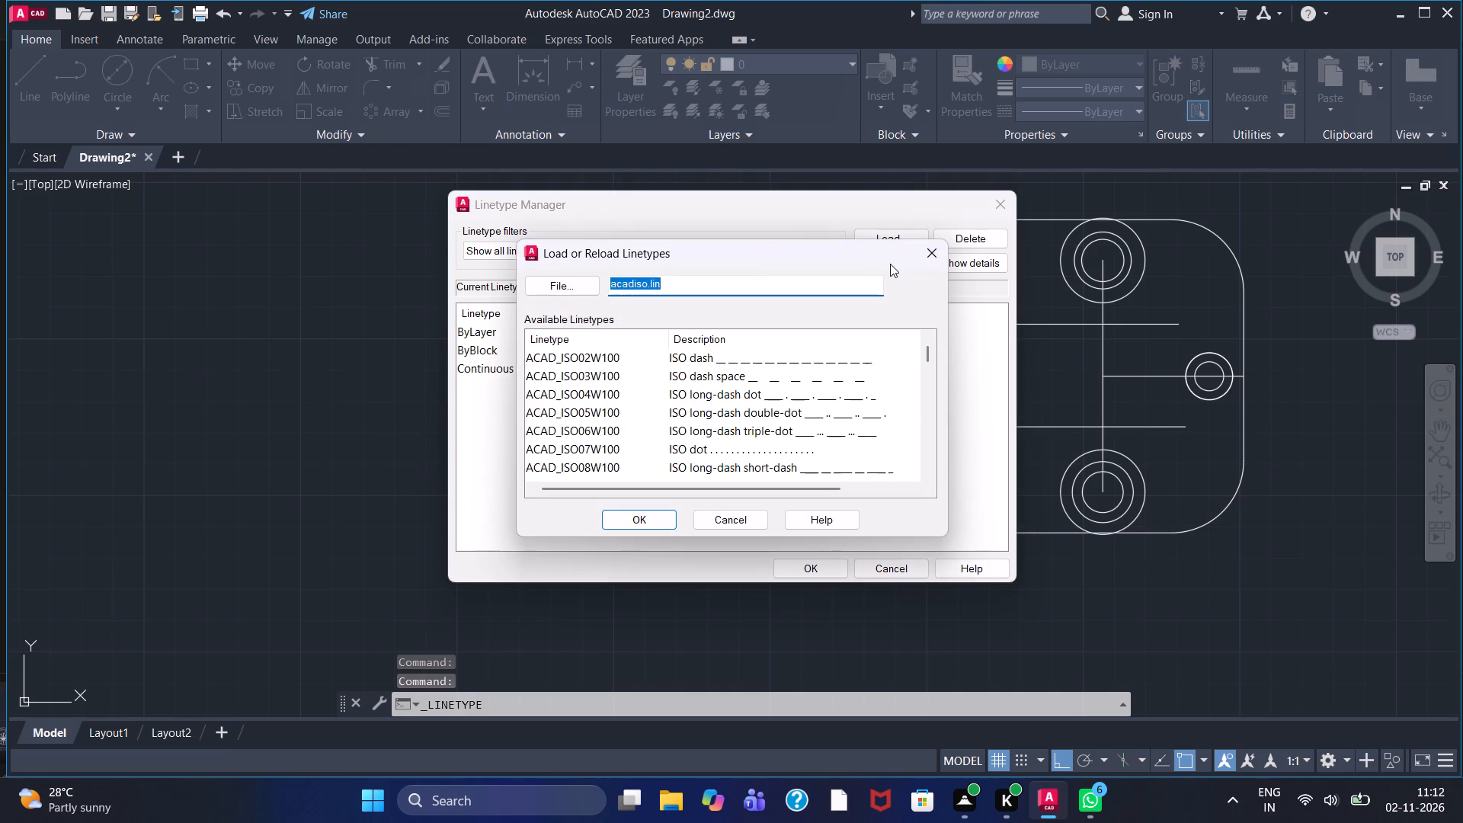
left_click(803, 363)
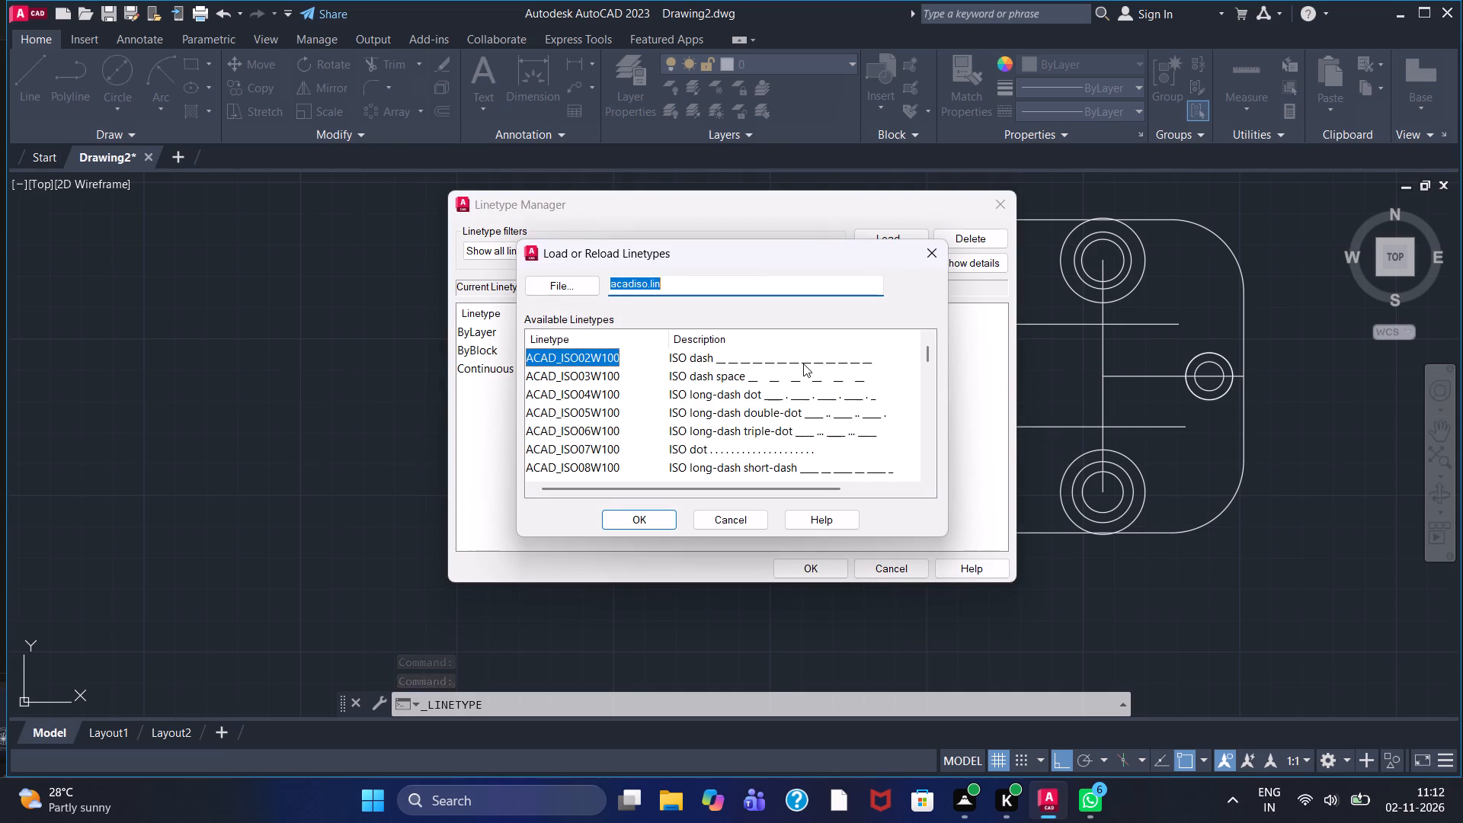
left_click(658, 523)
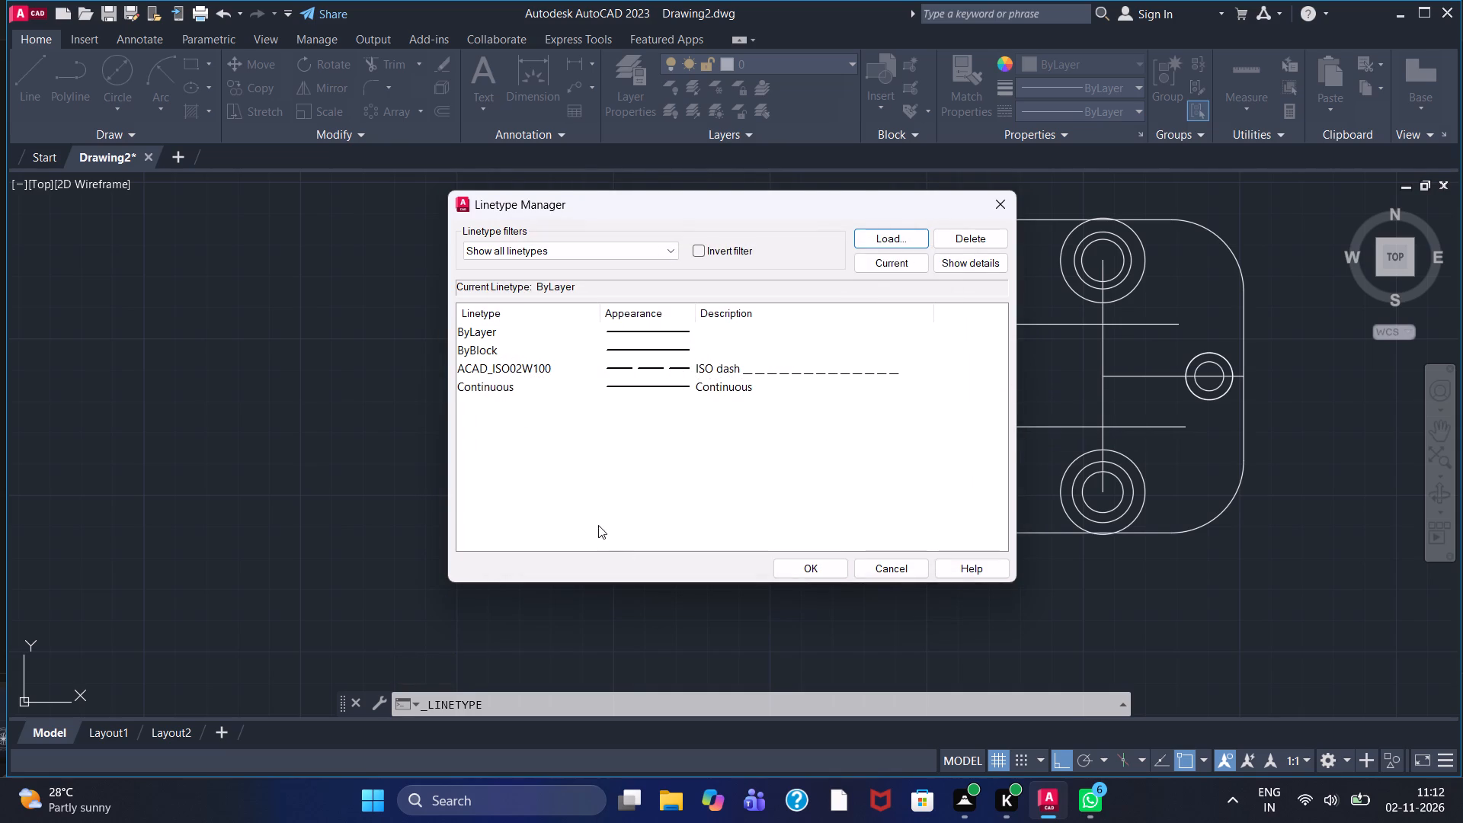
left_click(813, 373)
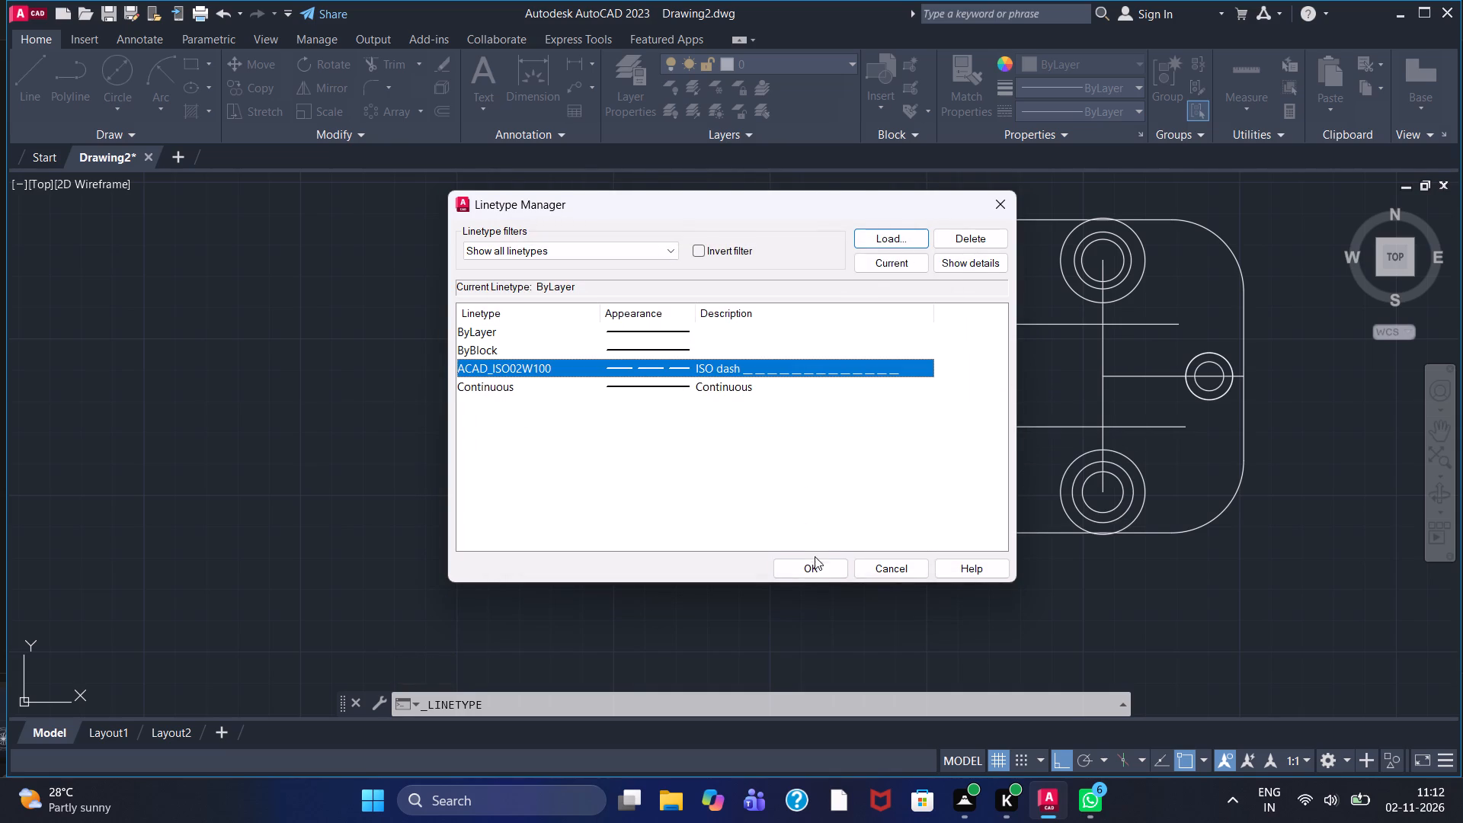
left_click(816, 565)
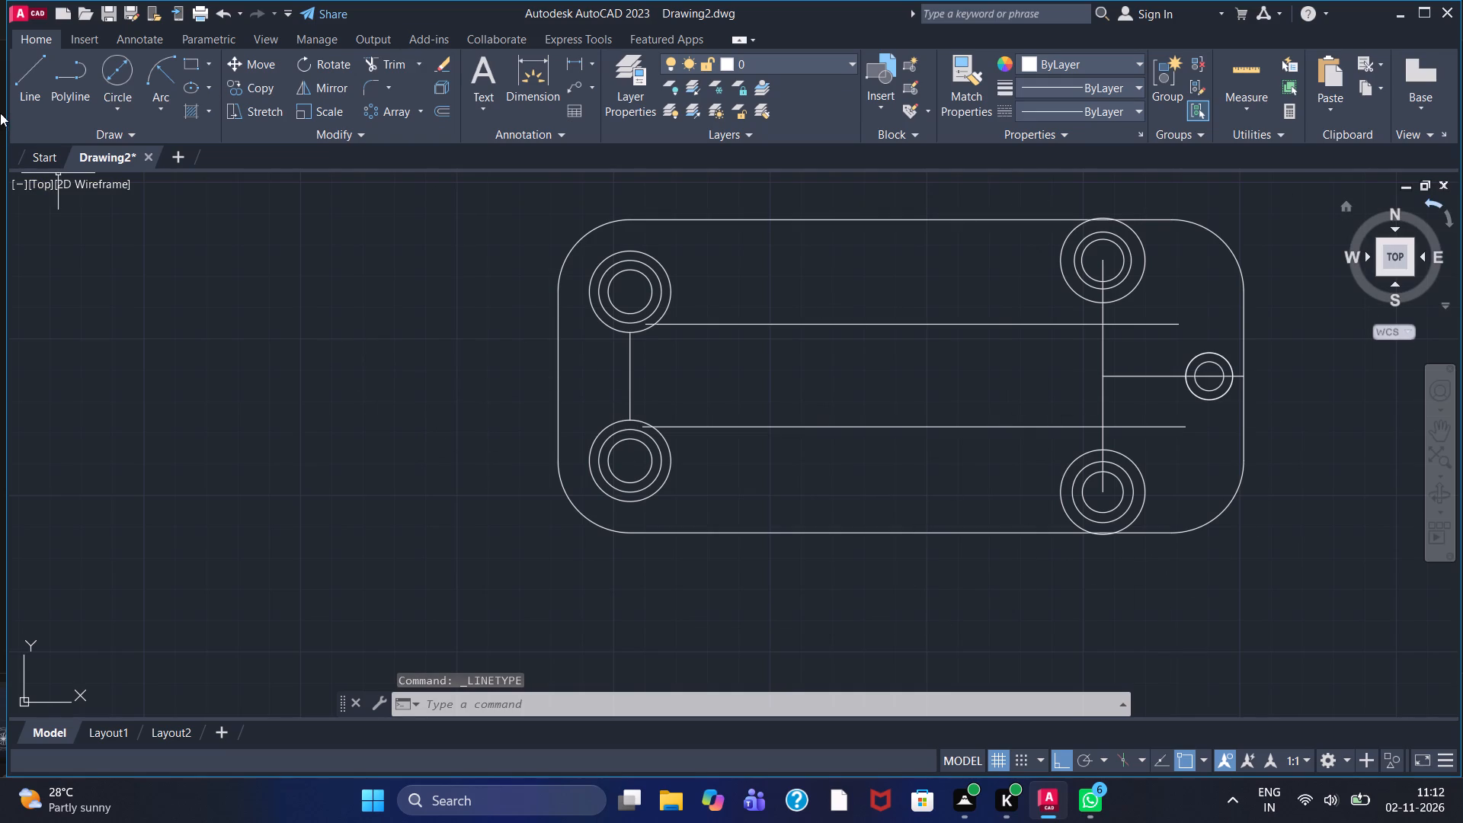
Draw a 5-unit horizontal line toward the plate's interior from the left vertical line's endpoint atop the lower-left circle group.
left_click(22, 77)
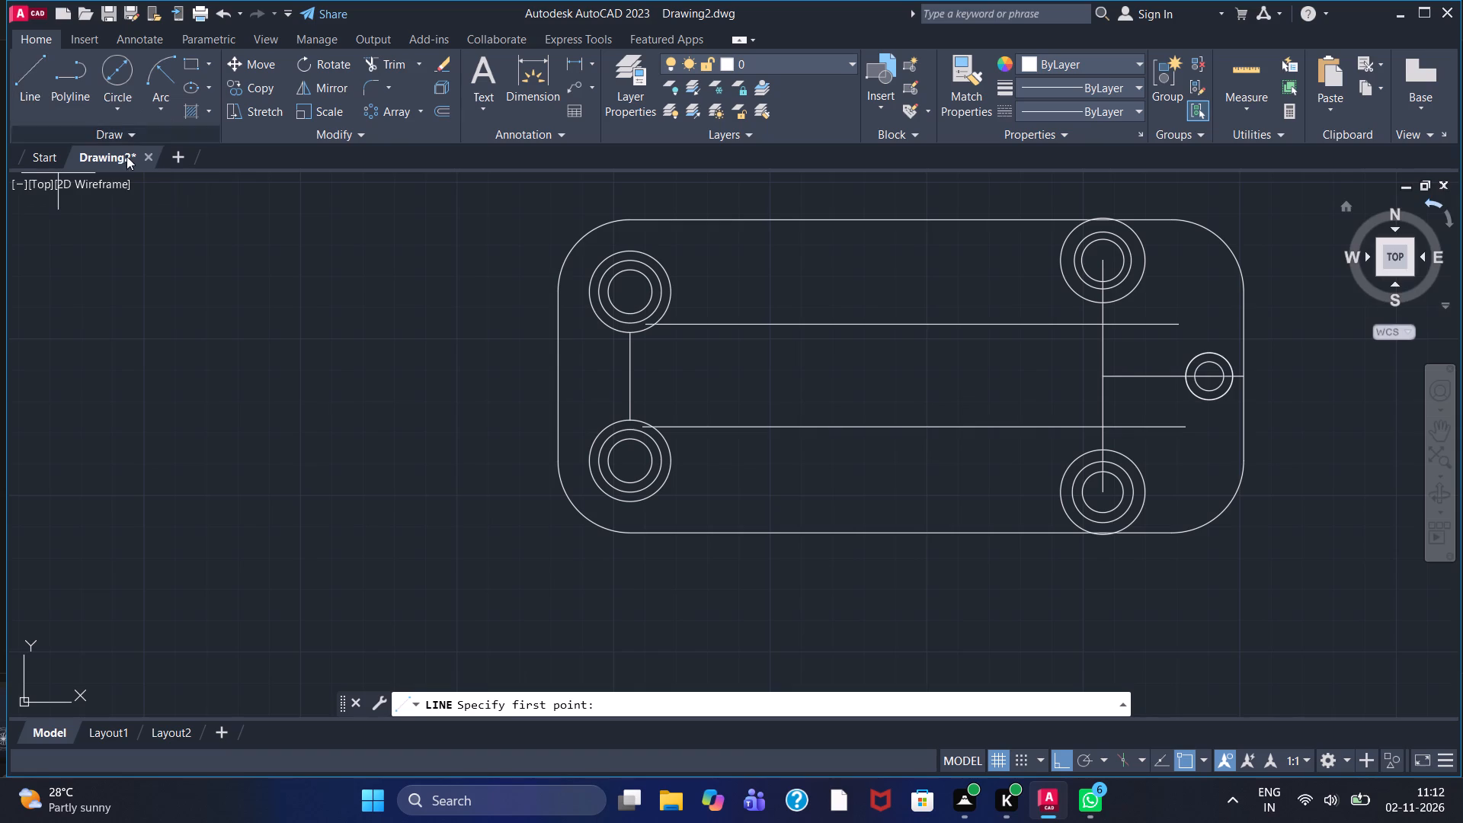
scroll(599, 417, "up", 3)
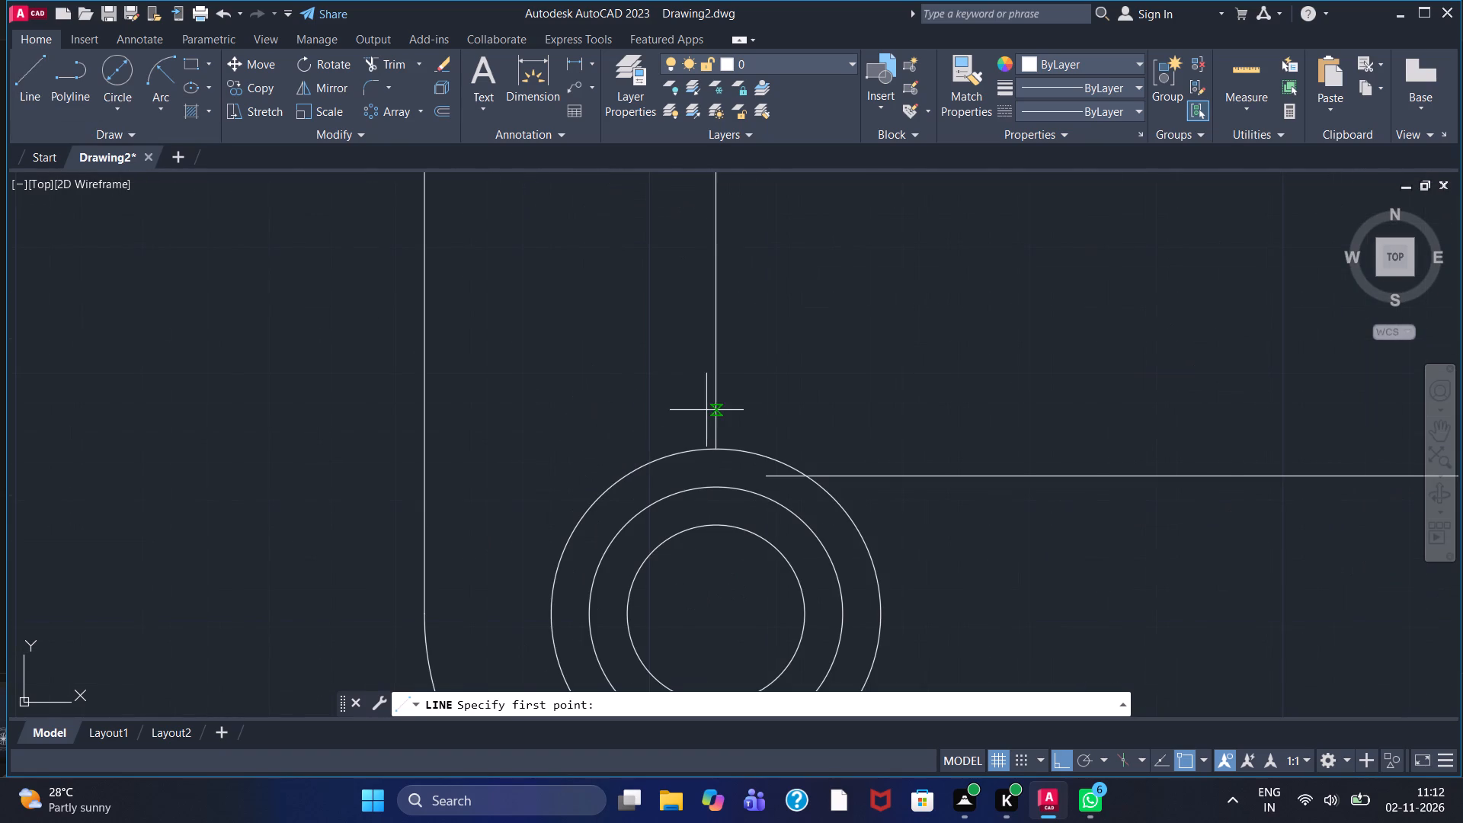
left_click(722, 447)
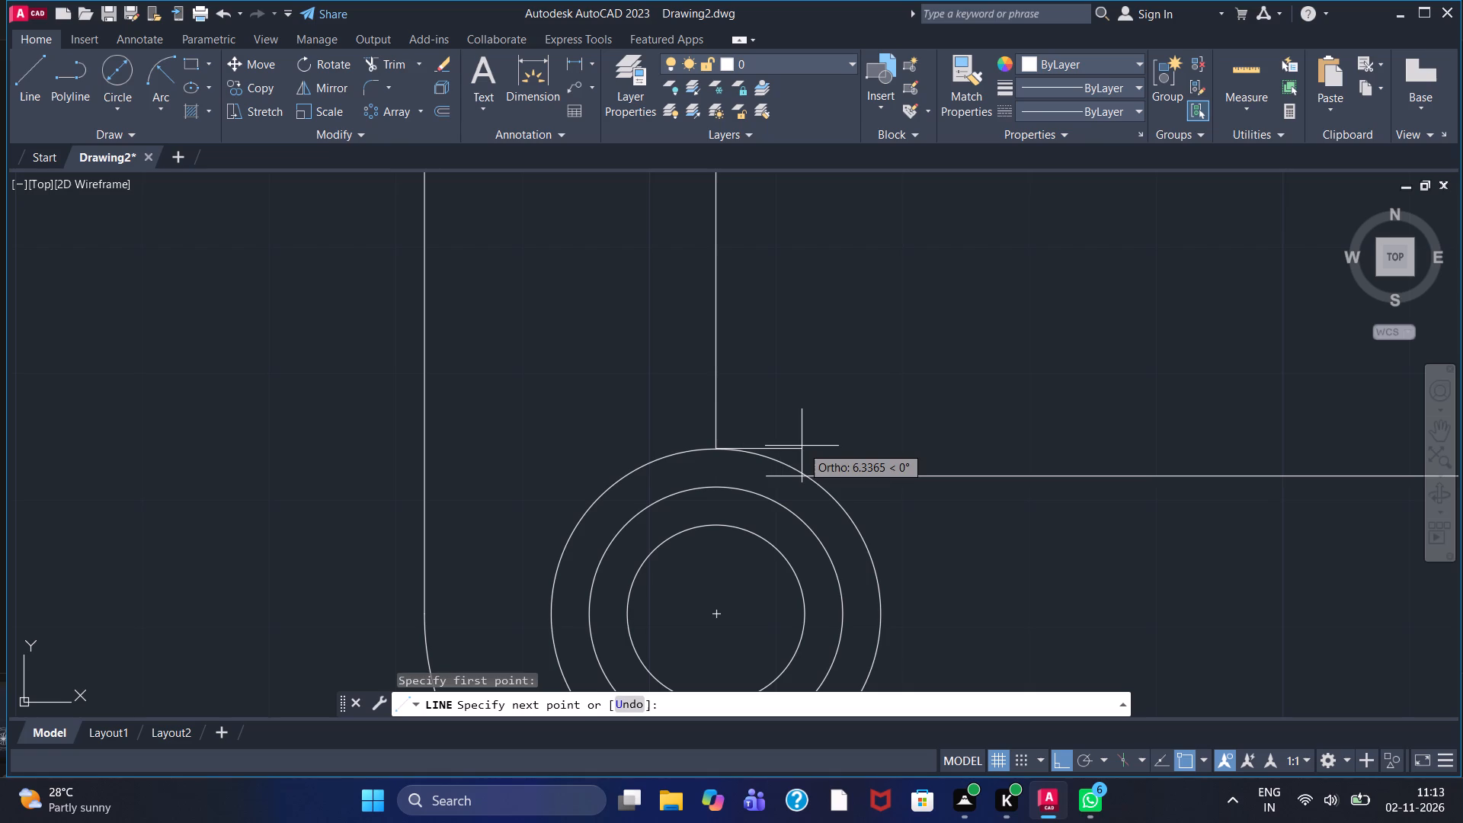
key("5")
key("Return")
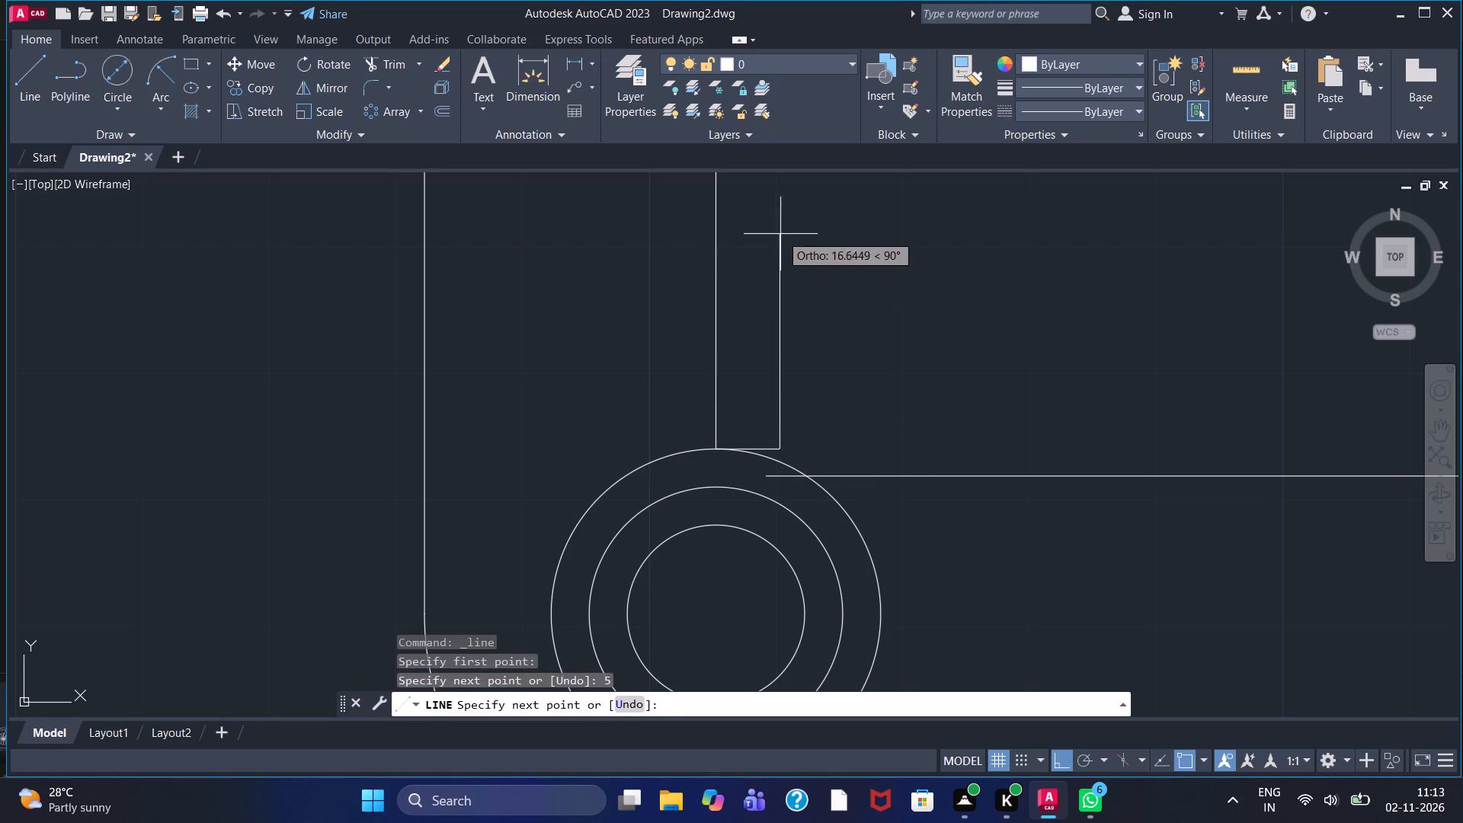
right_click(793, 255)
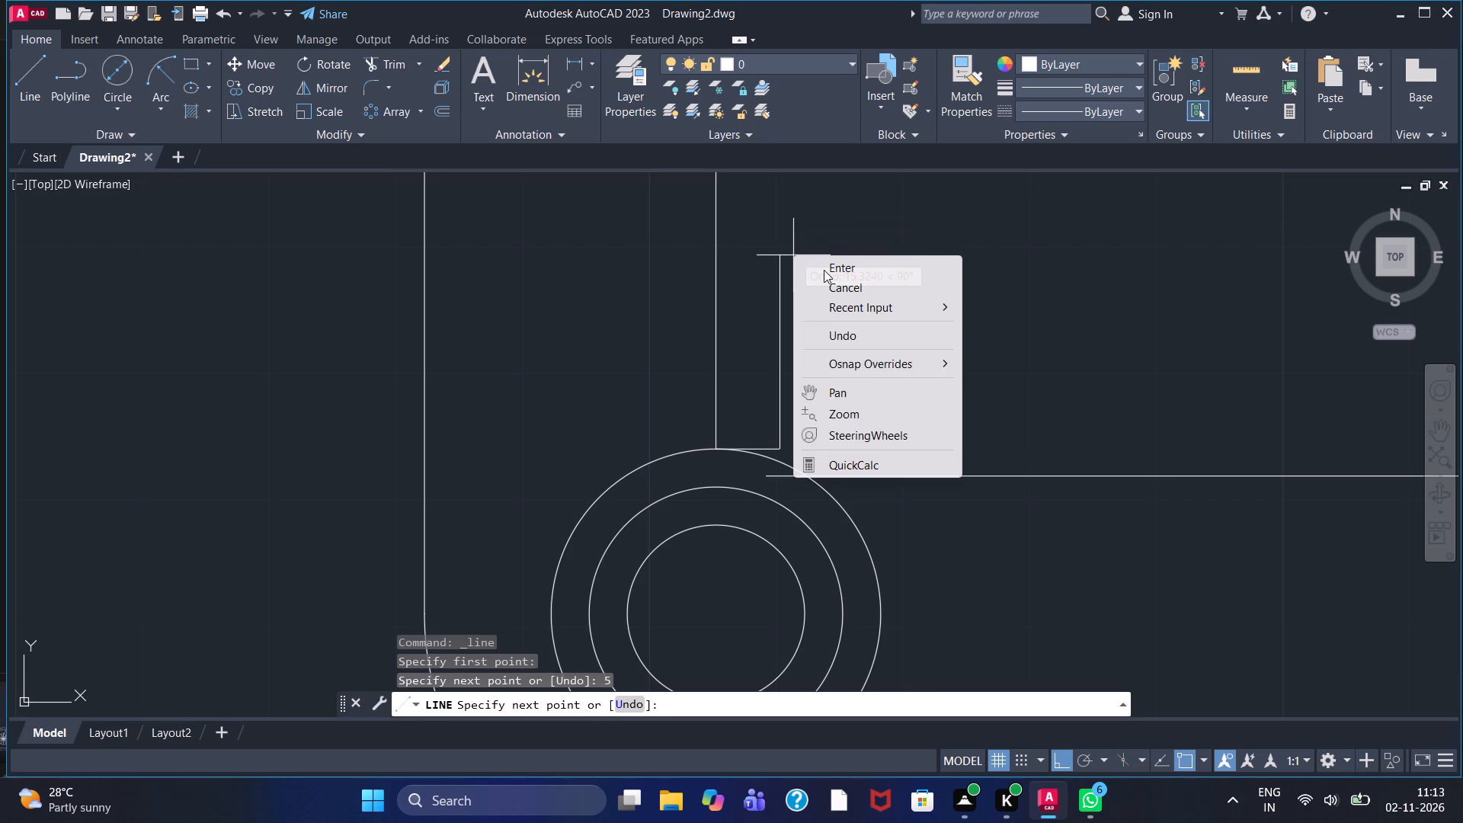
key("Escape")
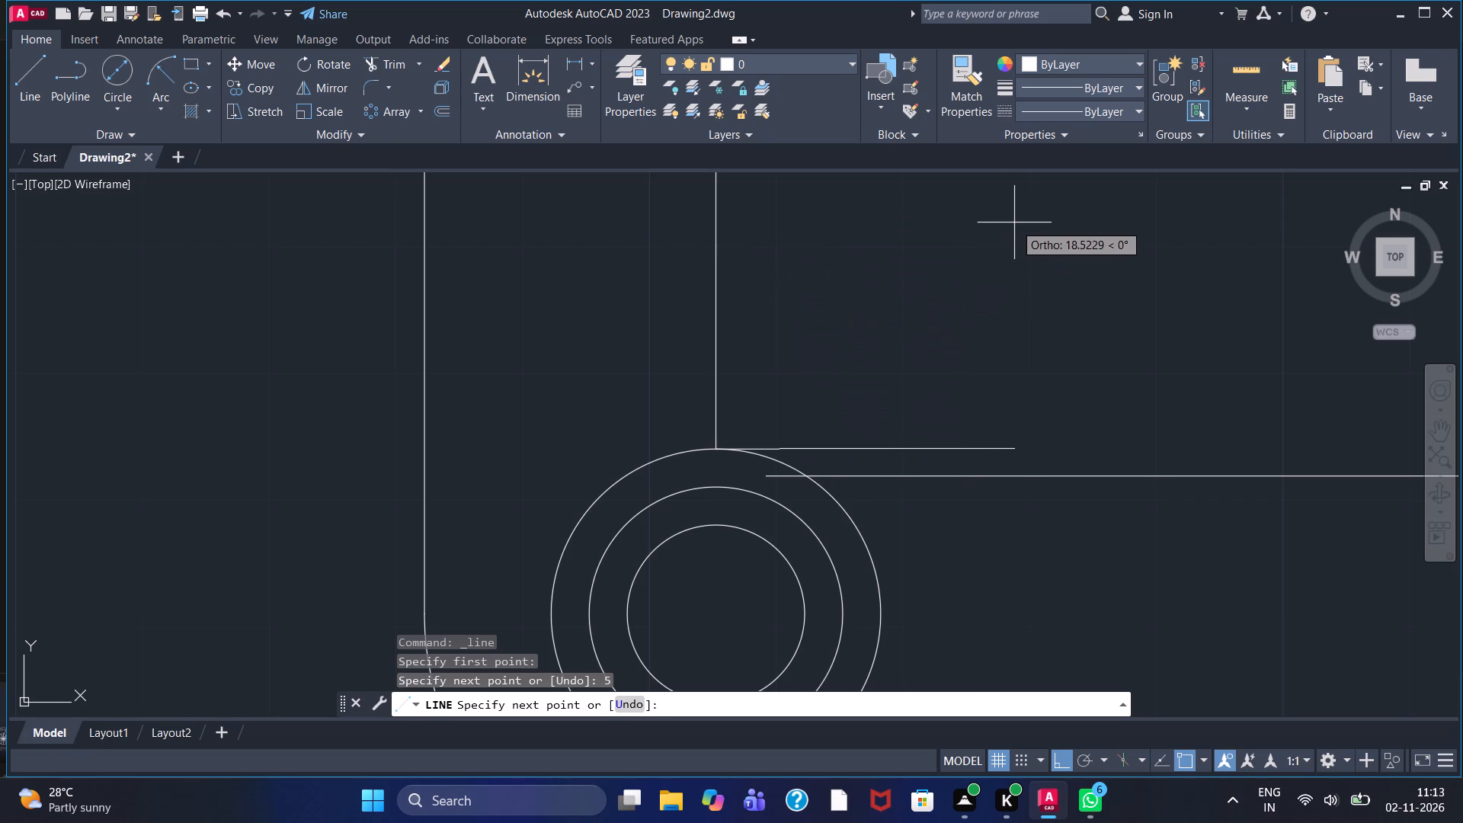
key("Escape")
Set the current linetype to ACAD_ISO02W100.
left_click(1064, 106)
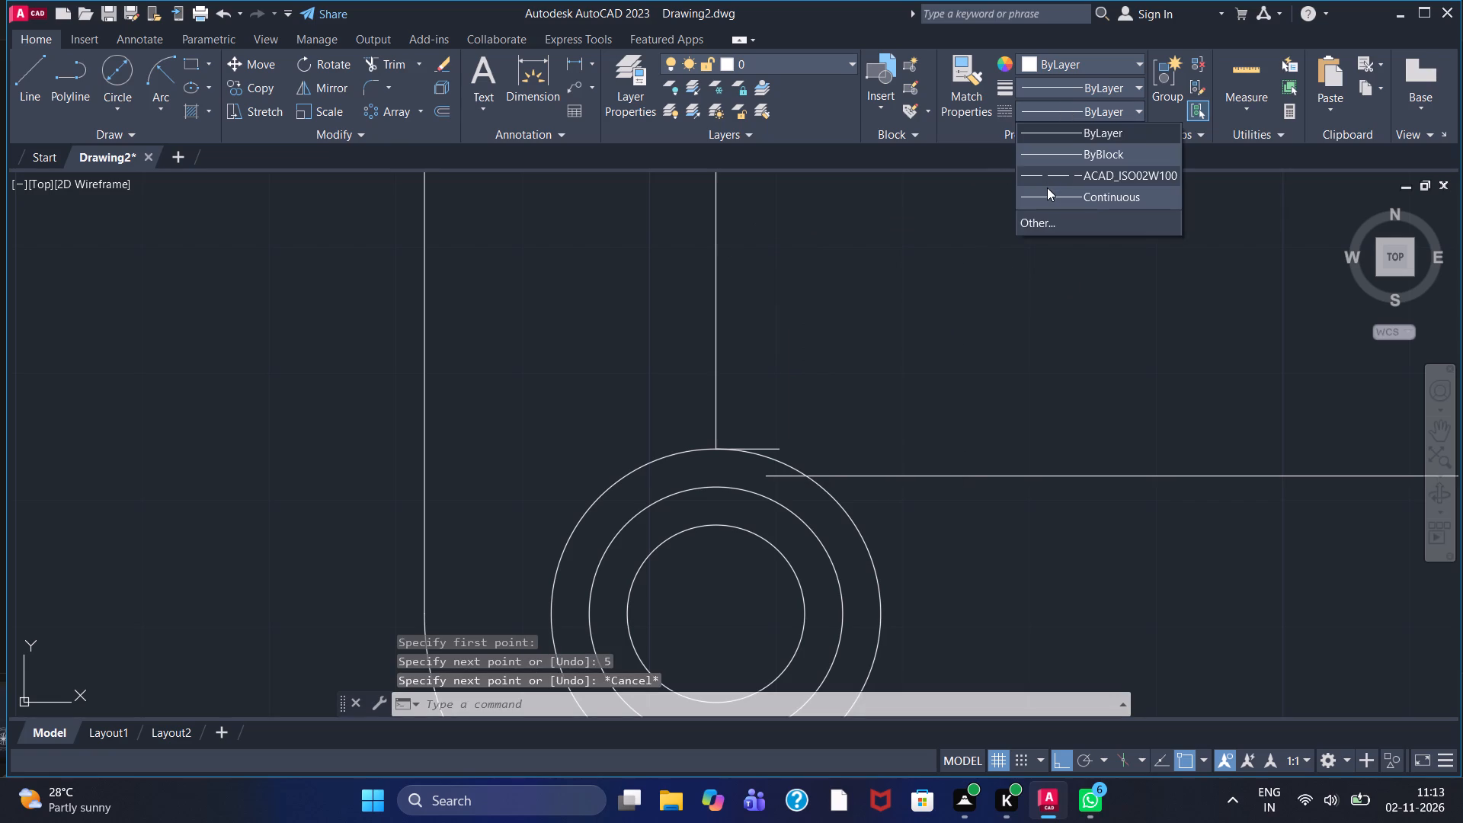
left_click(1047, 187)
left_click(1079, 110)
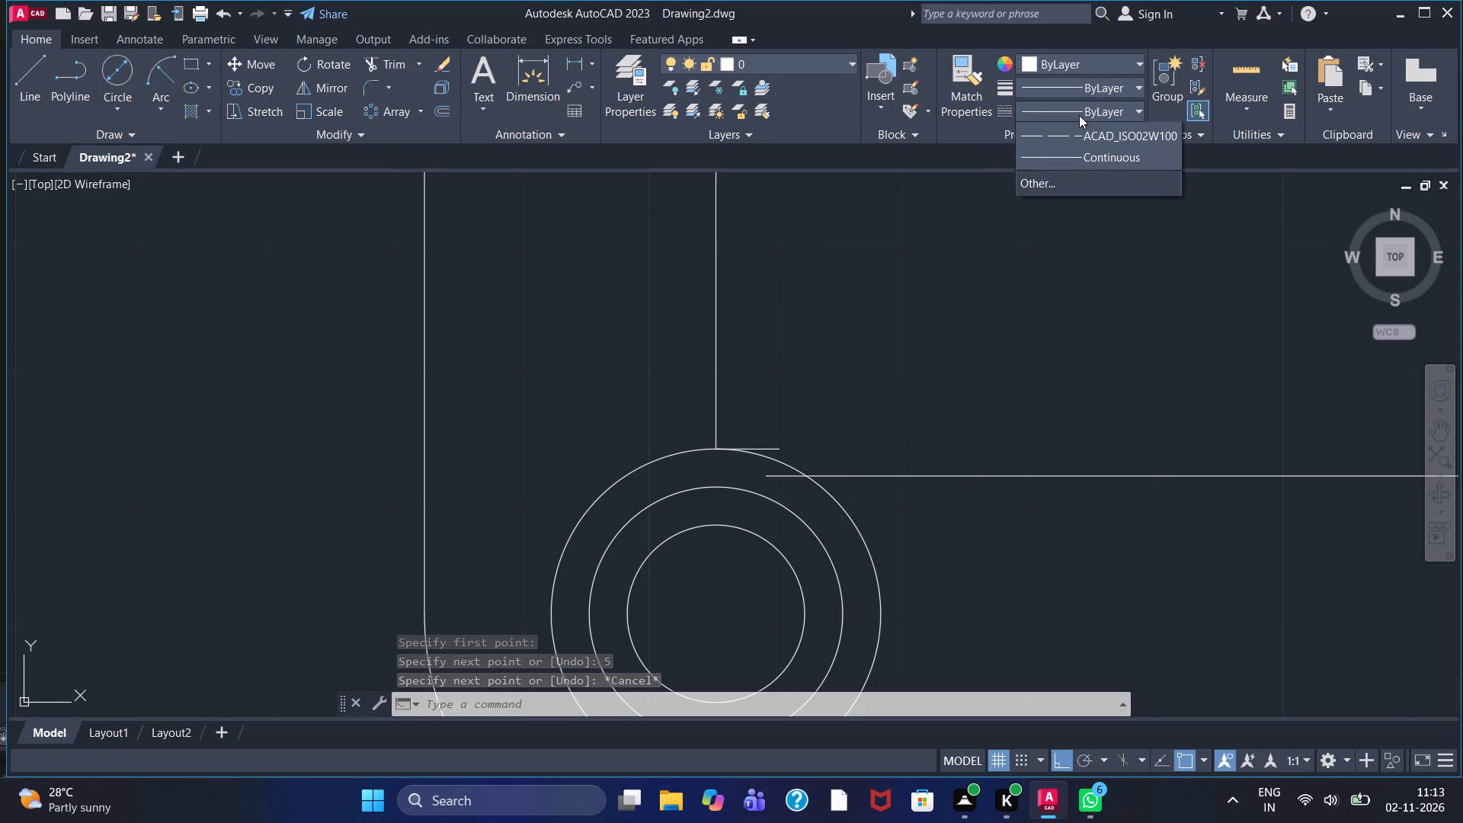
left_click(1090, 174)
Draw dashed lines up from the short line's free end, across past the right-hand vertical line, and down to the lower horizontal line.
left_click(24, 104)
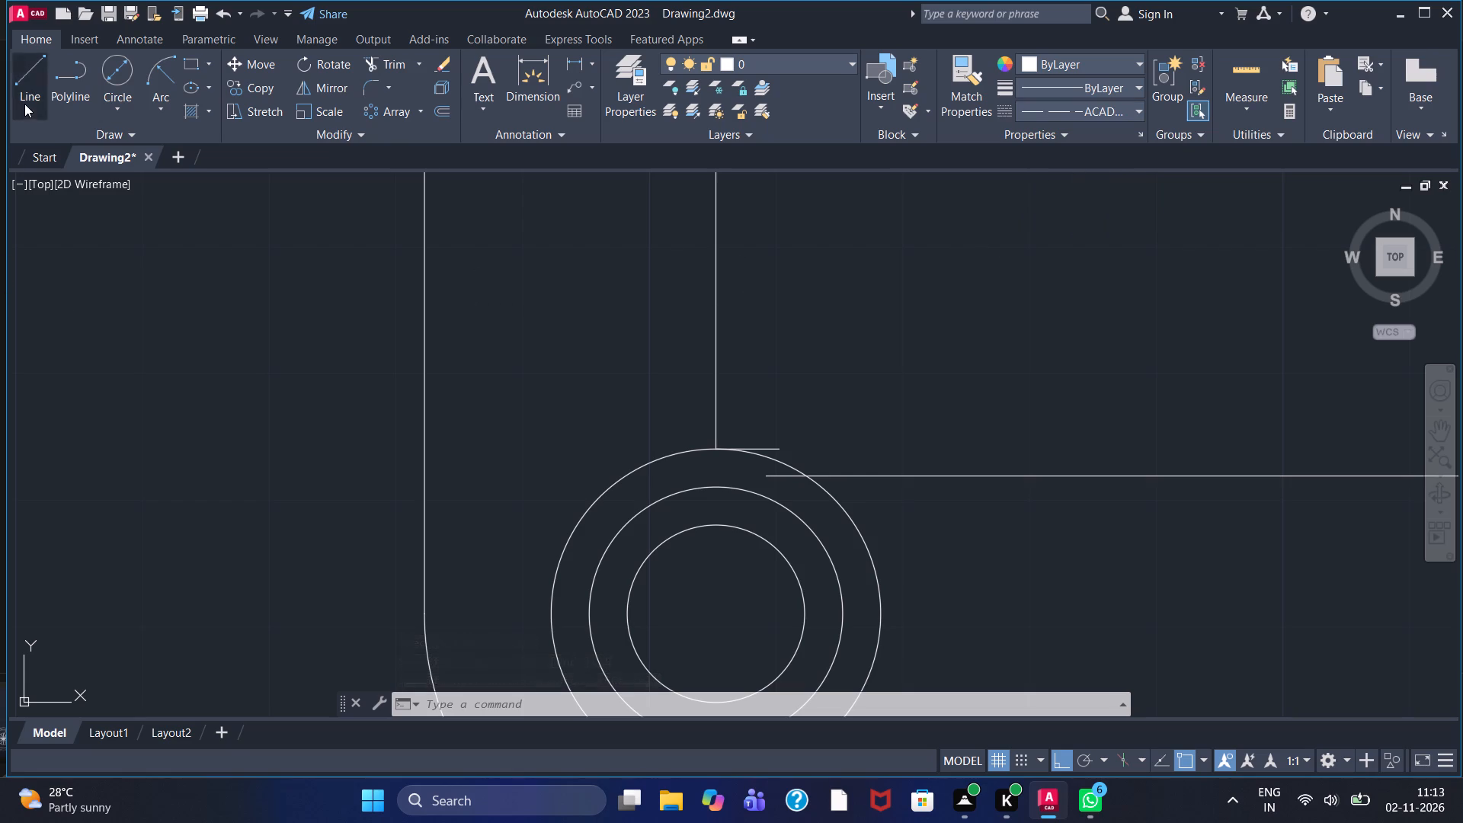
left_click_drag(780, 445, 783, 426)
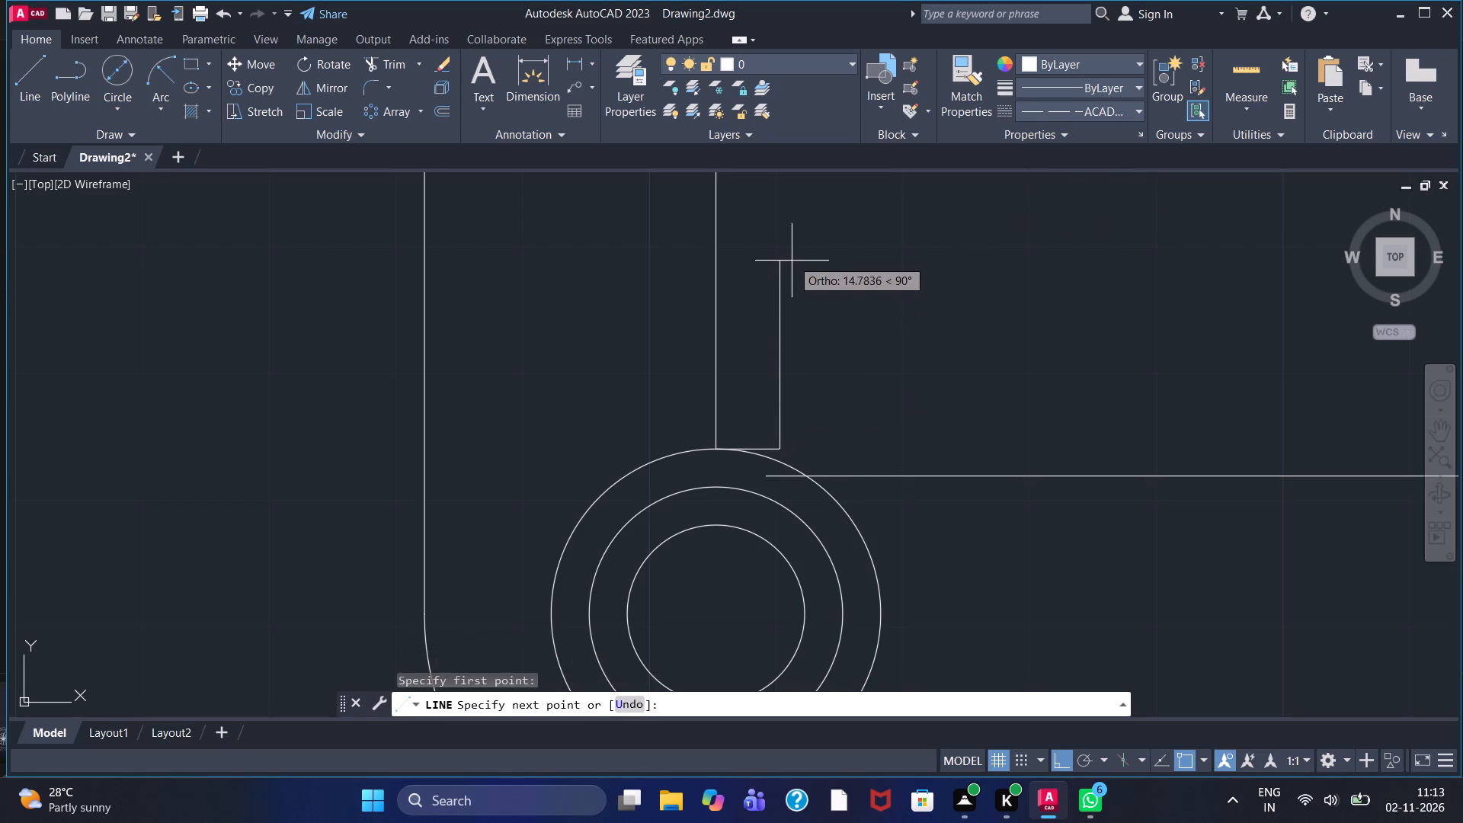
middle_click_drag(793, 220, 740, 465)
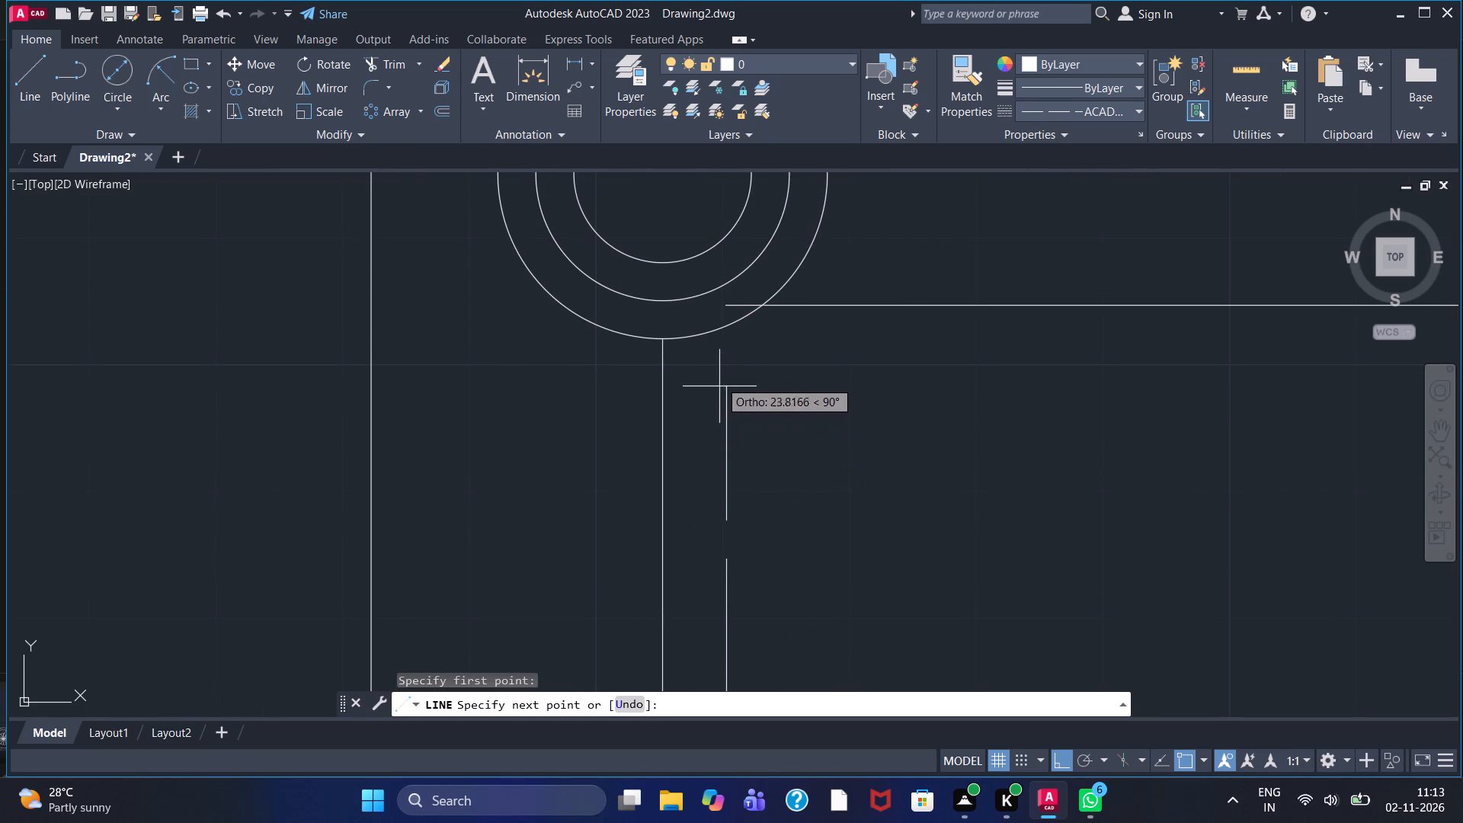
left_click(719, 364)
right_click(719, 364)
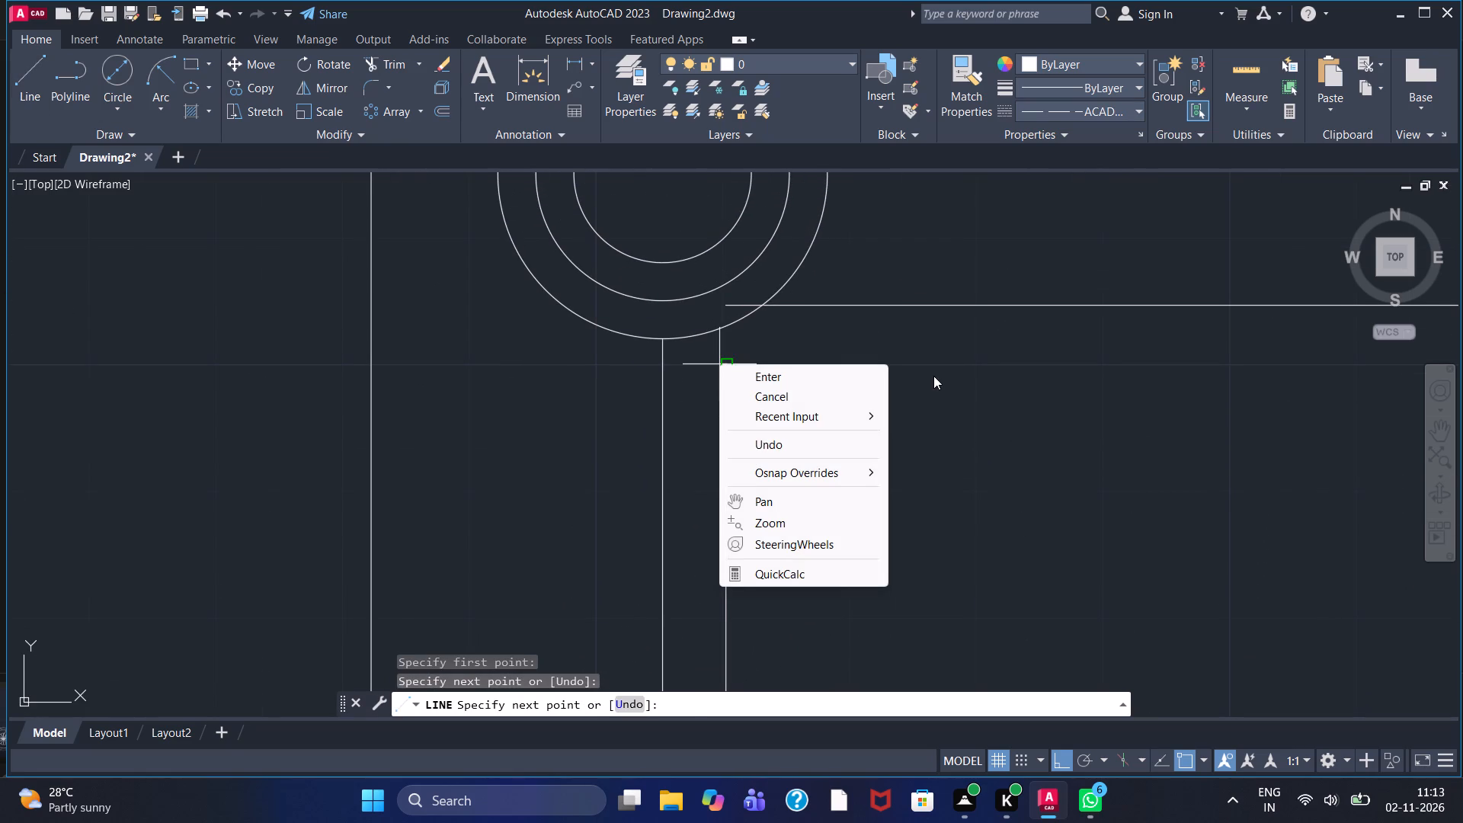
left_click(933, 376)
scroll(1145, 392, "down", 2)
middle_click_drag(1142, 401, 511, 421)
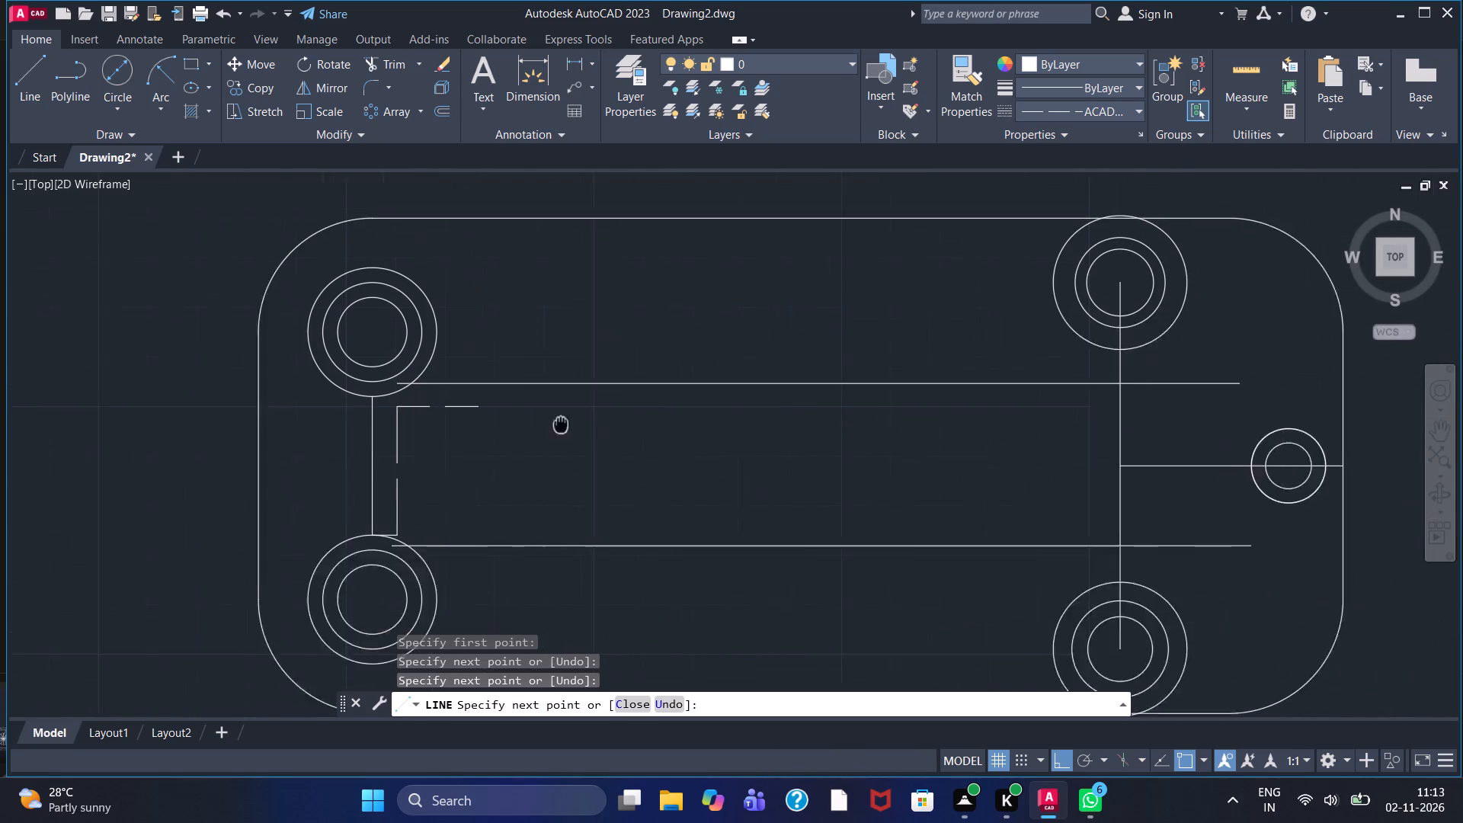
middle_click_drag(511, 421, 475, 421)
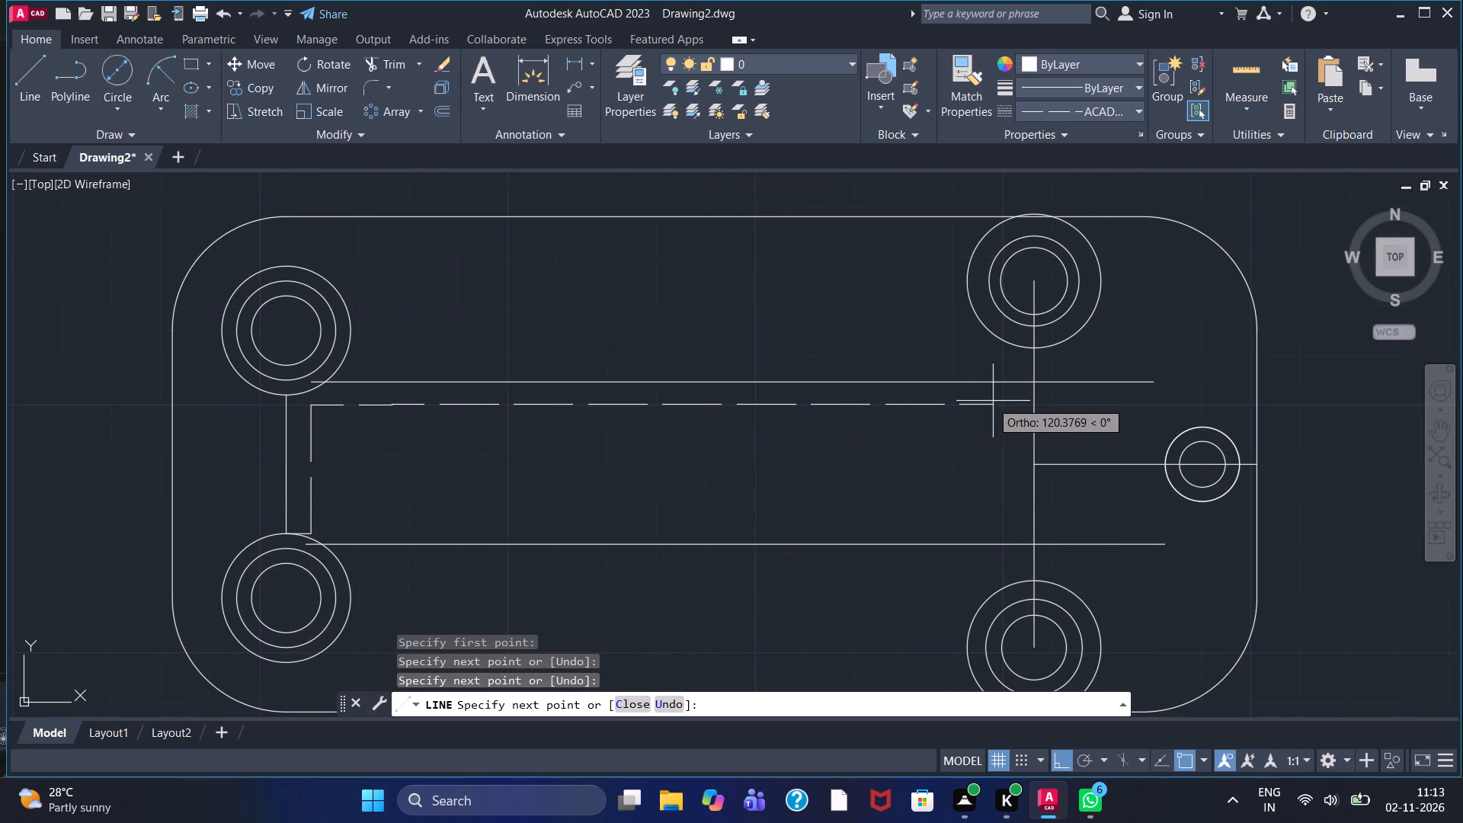
left_click(1116, 402)
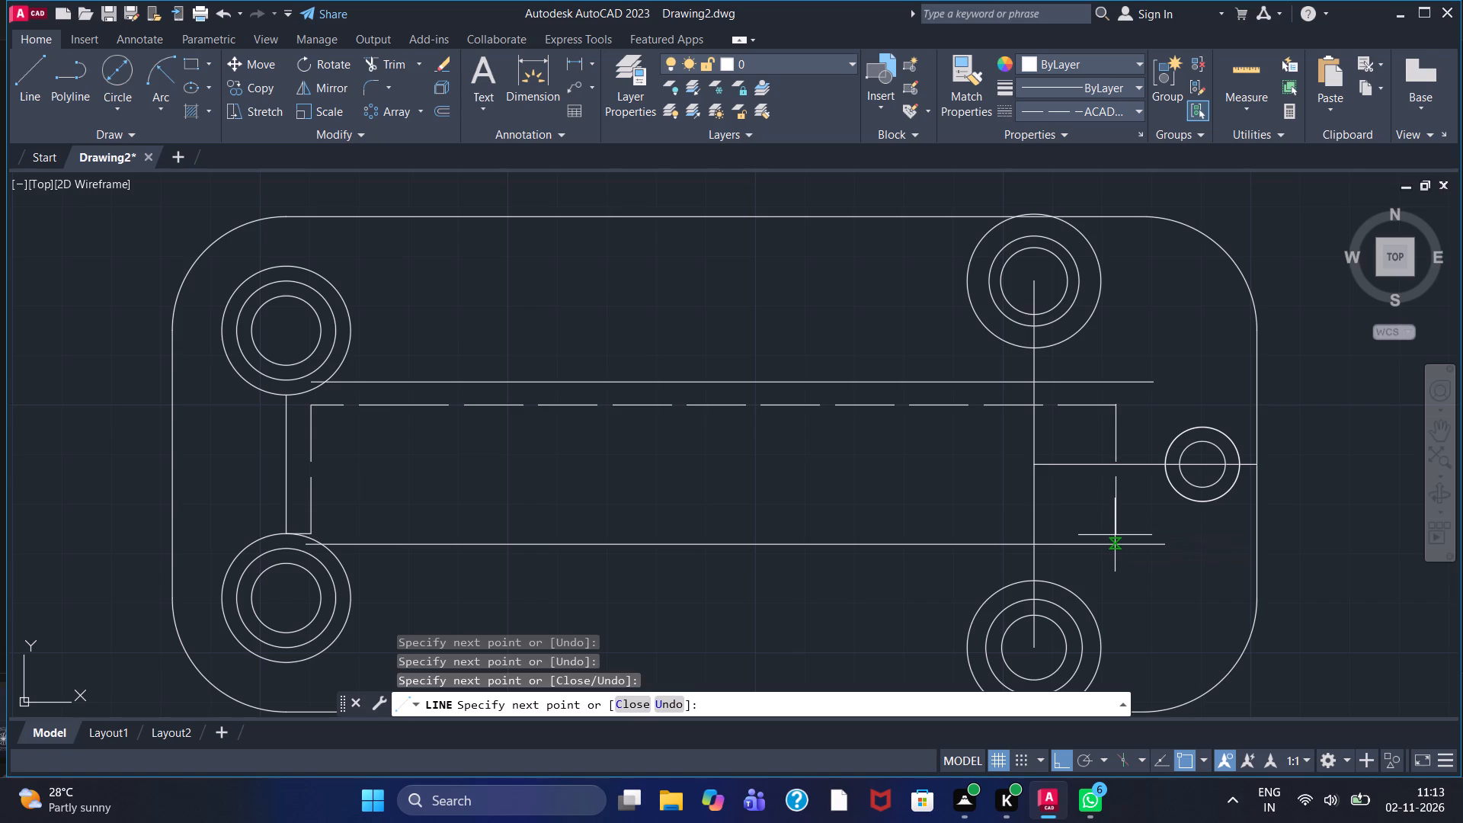
left_click(1115, 535)
right_click(1117, 533)
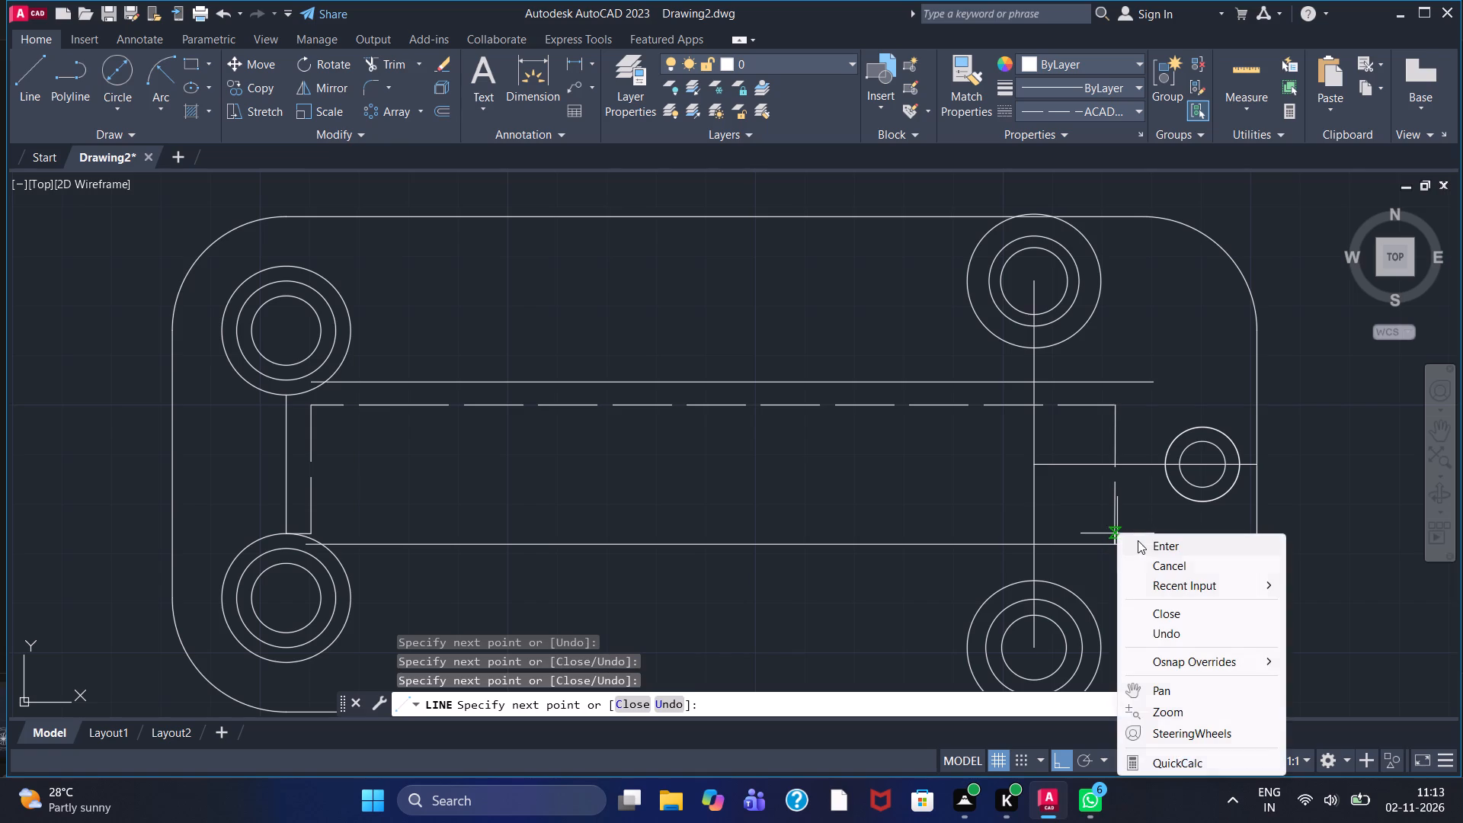
left_click(1138, 542)
Draw a dashed horizontal line from the short line's inner end to just beyond the dashed outline's right side.
left_click(24, 75)
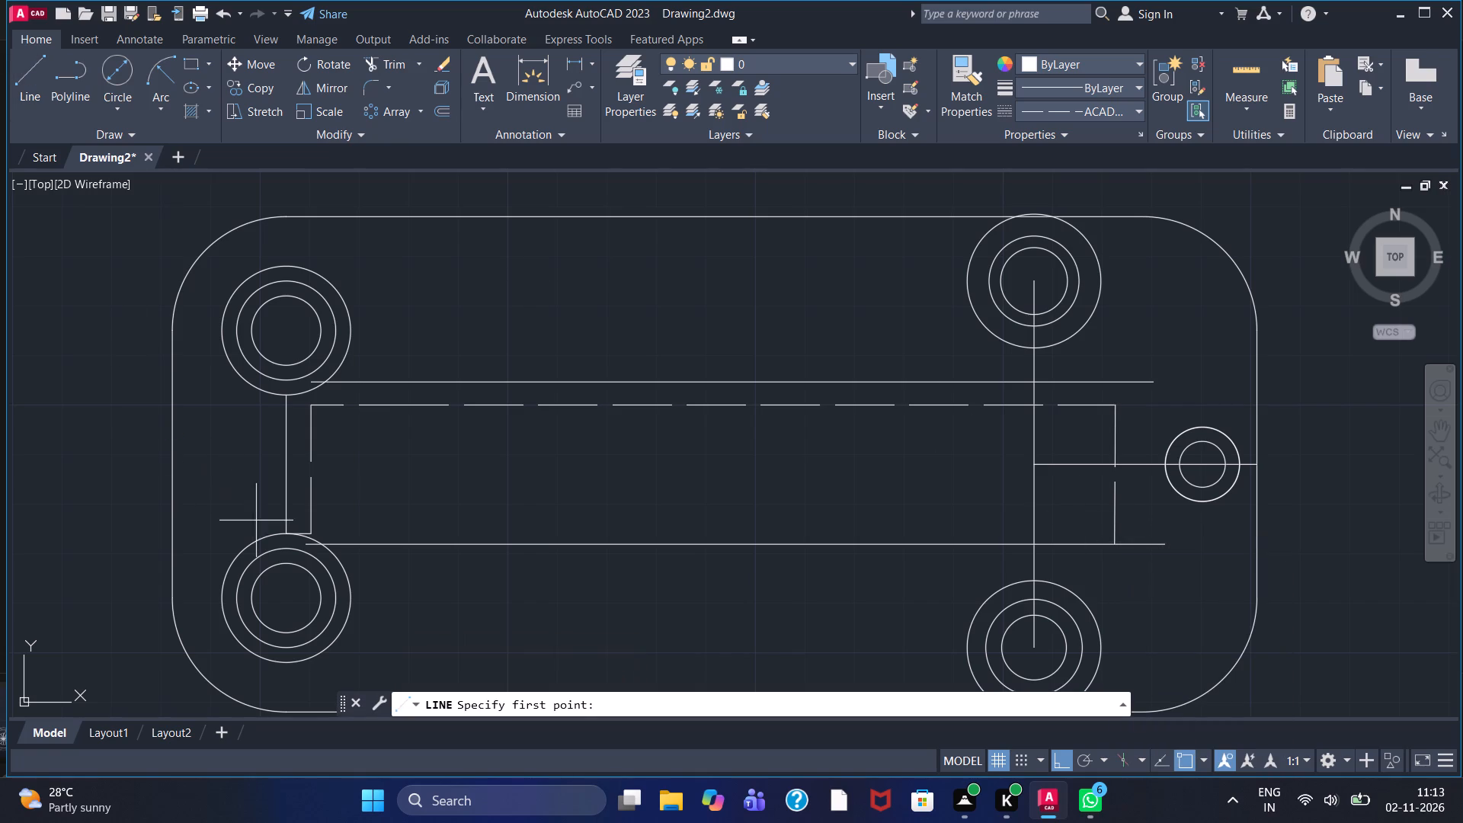
left_click_drag(315, 536, 331, 541)
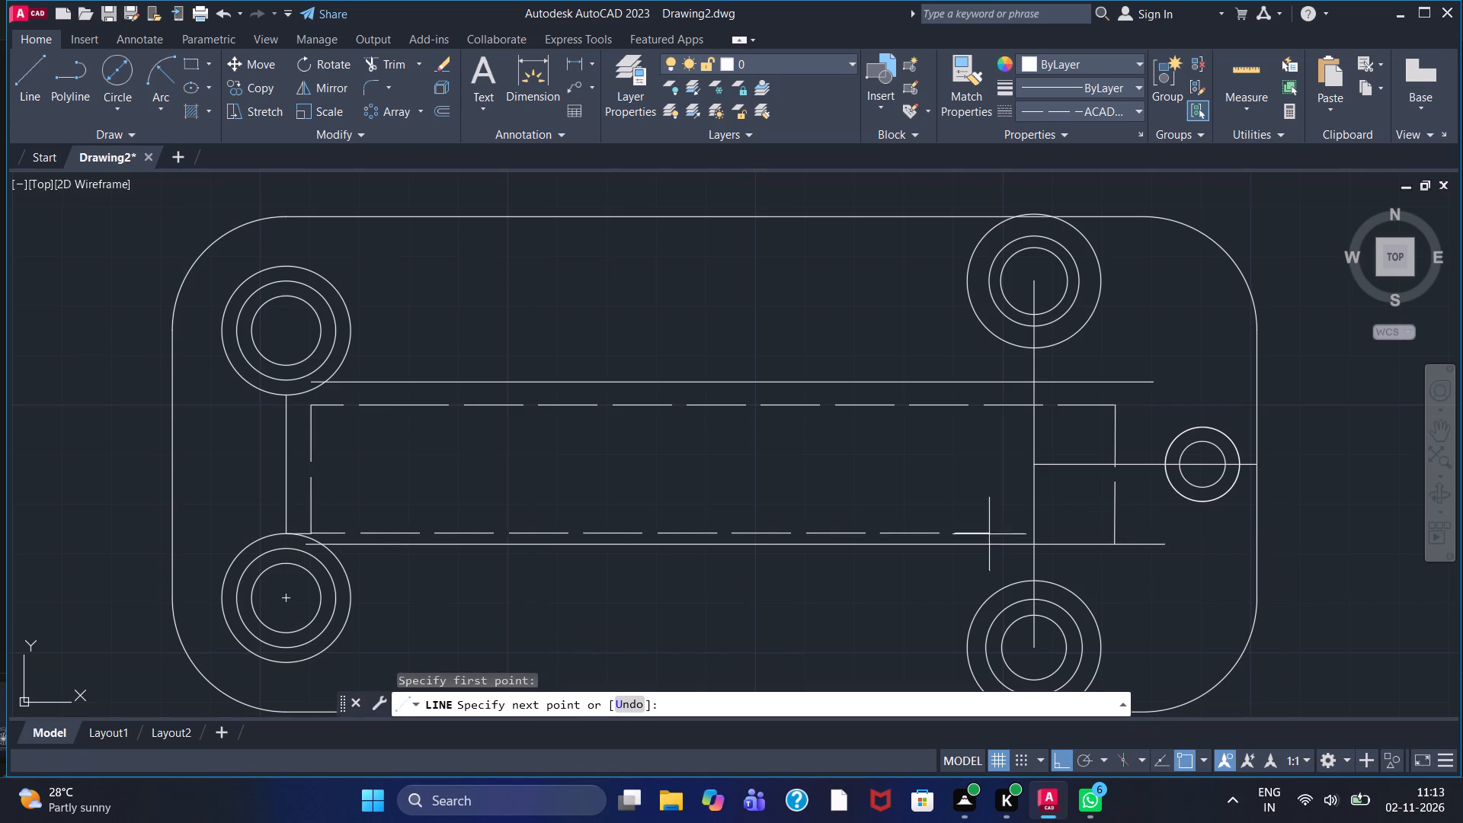
left_click(1155, 521)
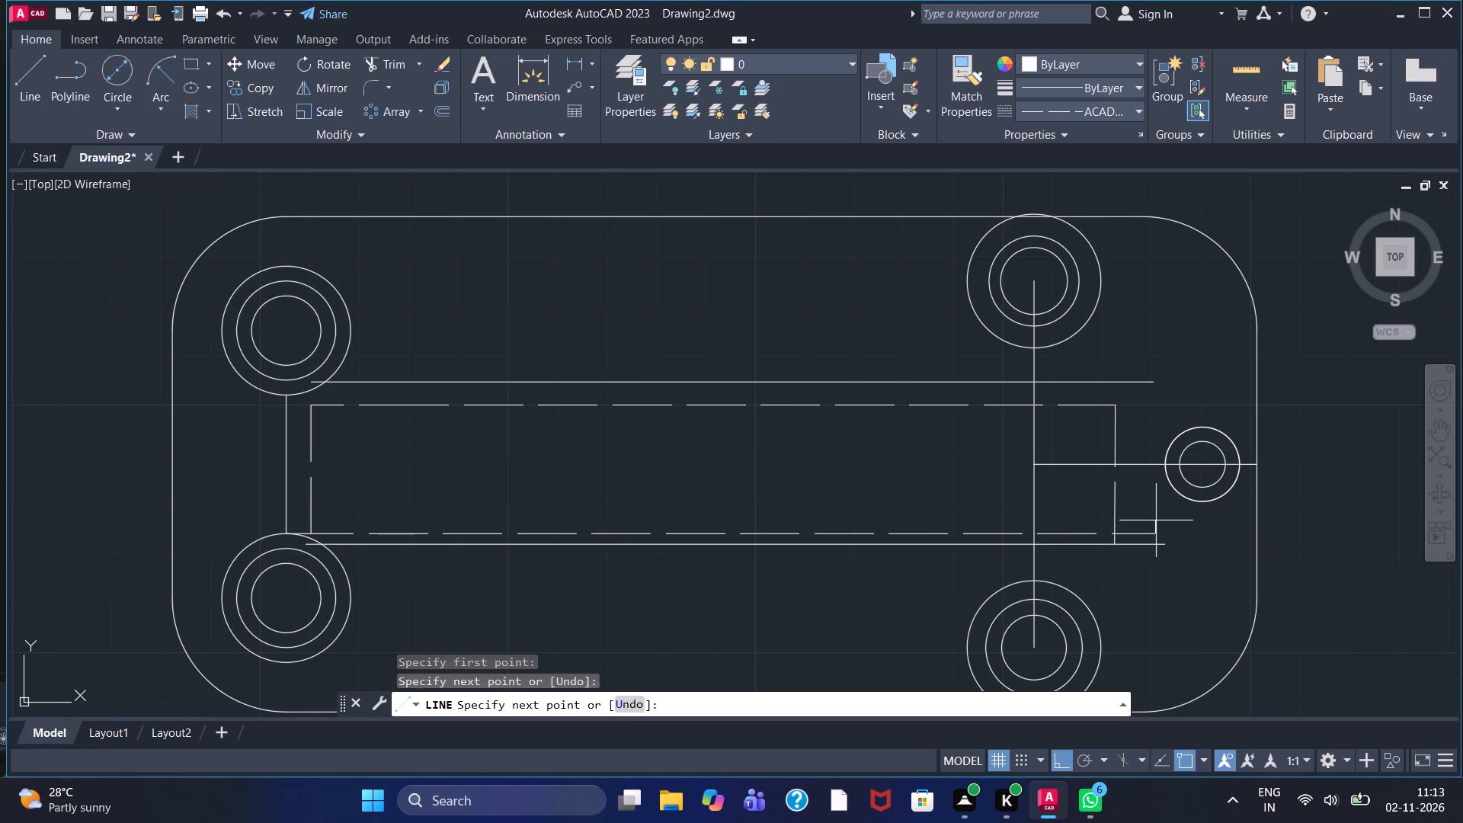
right_click(1156, 520)
left_click(1164, 531)
Trim the overhanging ends of the two dashed lines at the dashed outline's lower-right corner.
middle_click_drag(1133, 549, 925, 494)
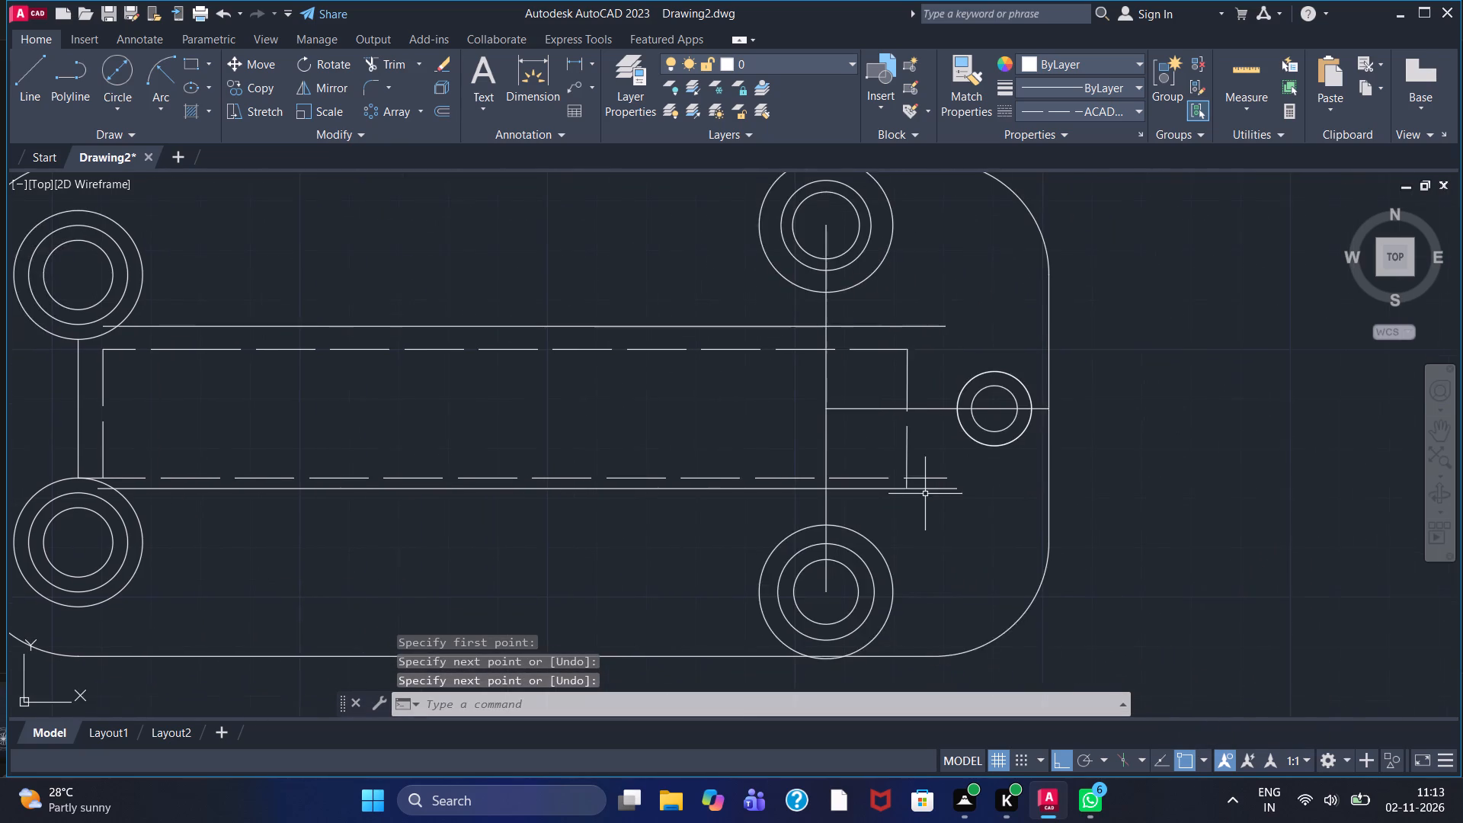
scroll(879, 479, "up", 1)
left_click(373, 54)
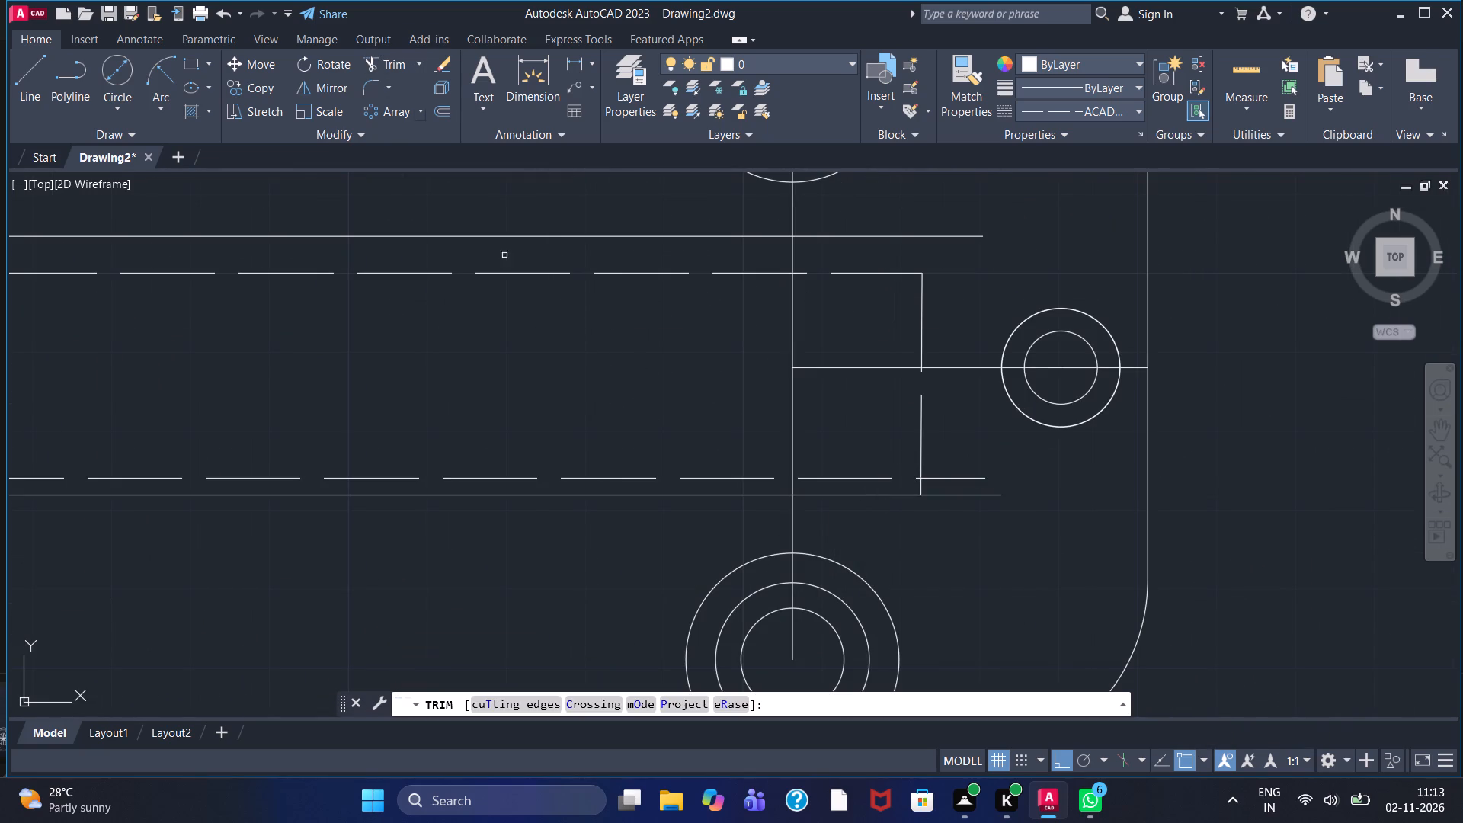
left_click(952, 476)
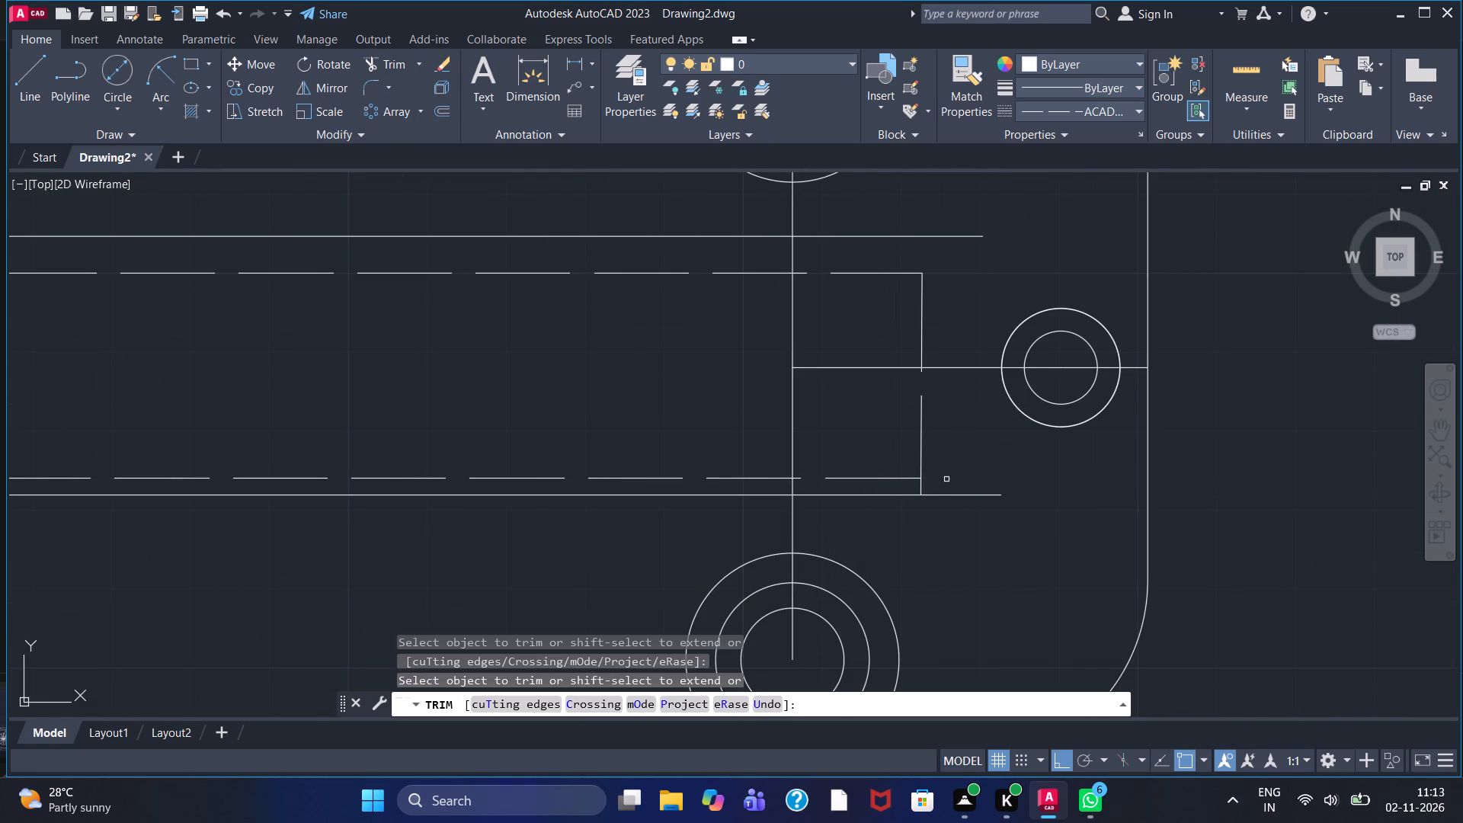
left_click(920, 487)
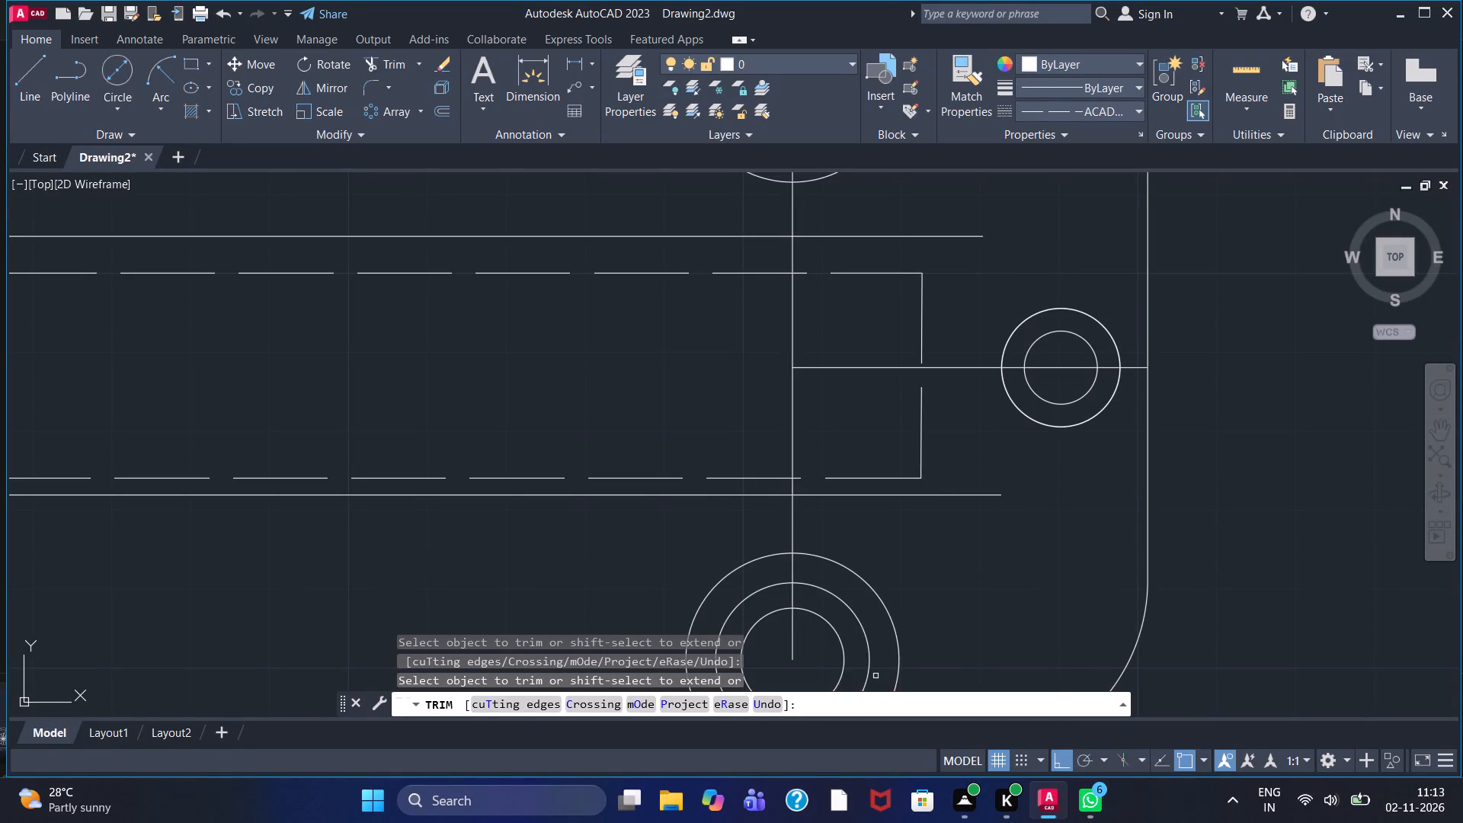
key("Escape")
Set the current linetype to Continuous for a new line.
scroll(485, 432, "down", 1)
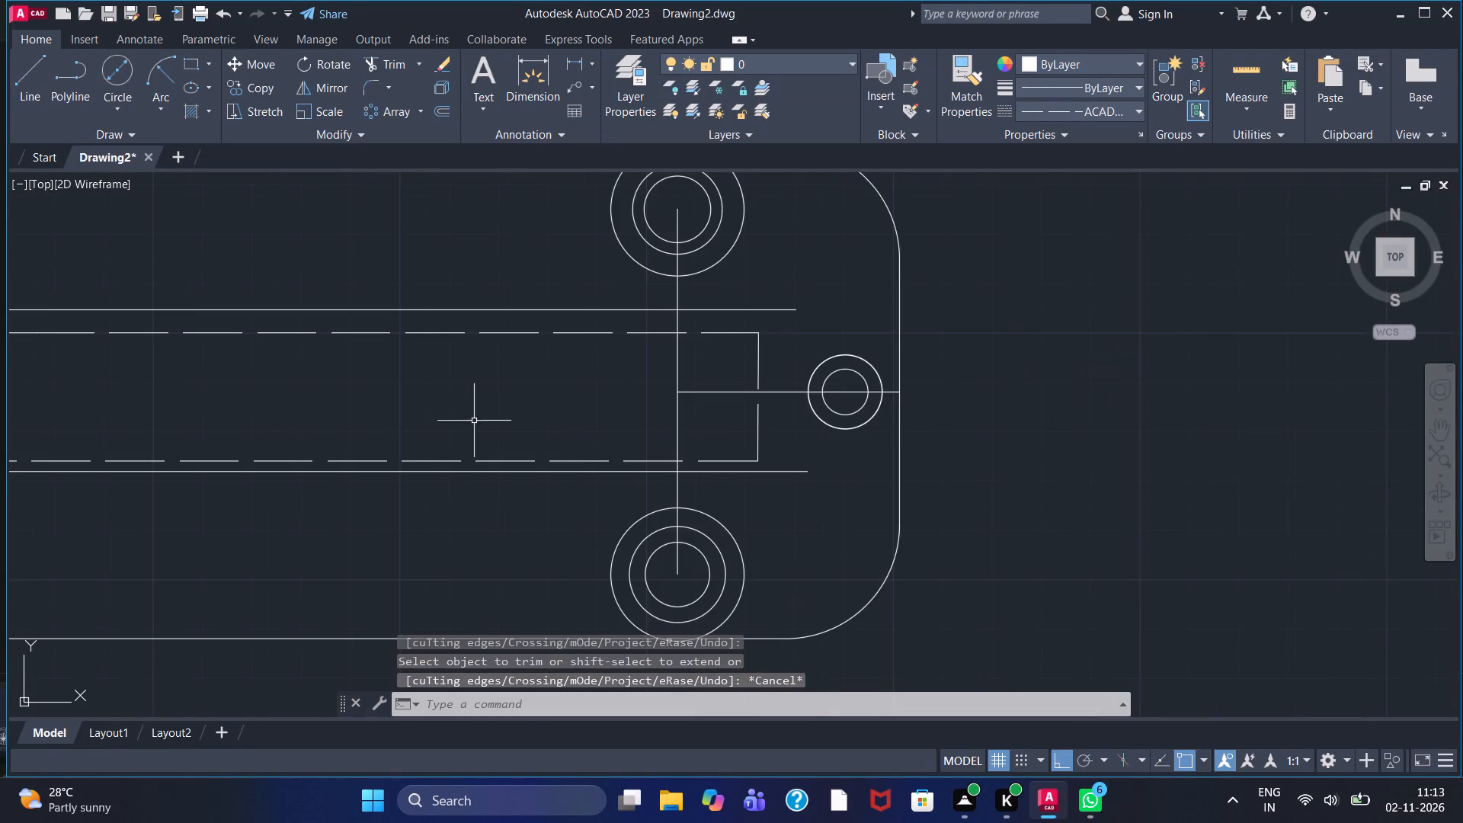
middle_click_drag(456, 402, 818, 434)
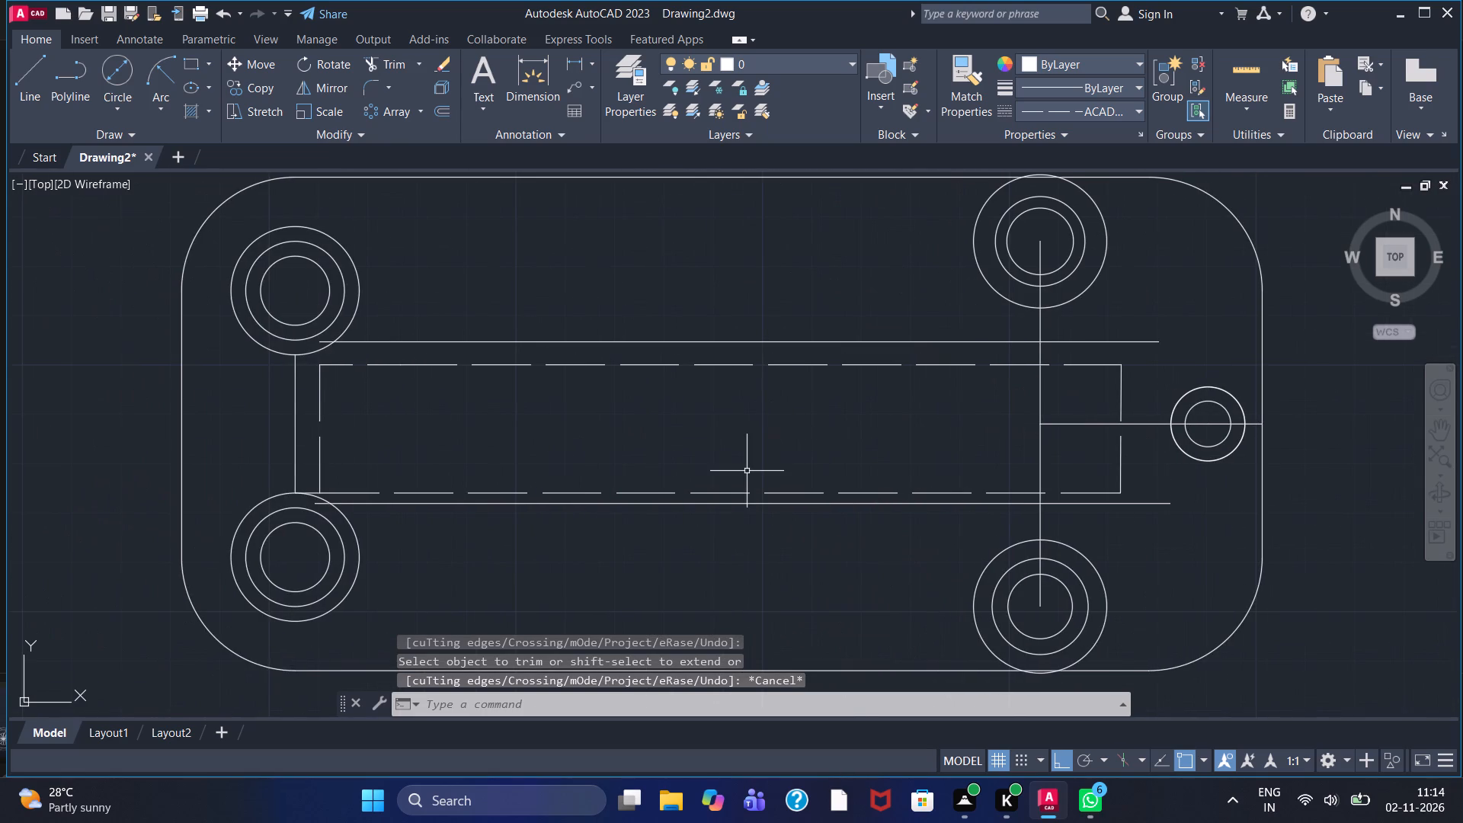
left_click(31, 62)
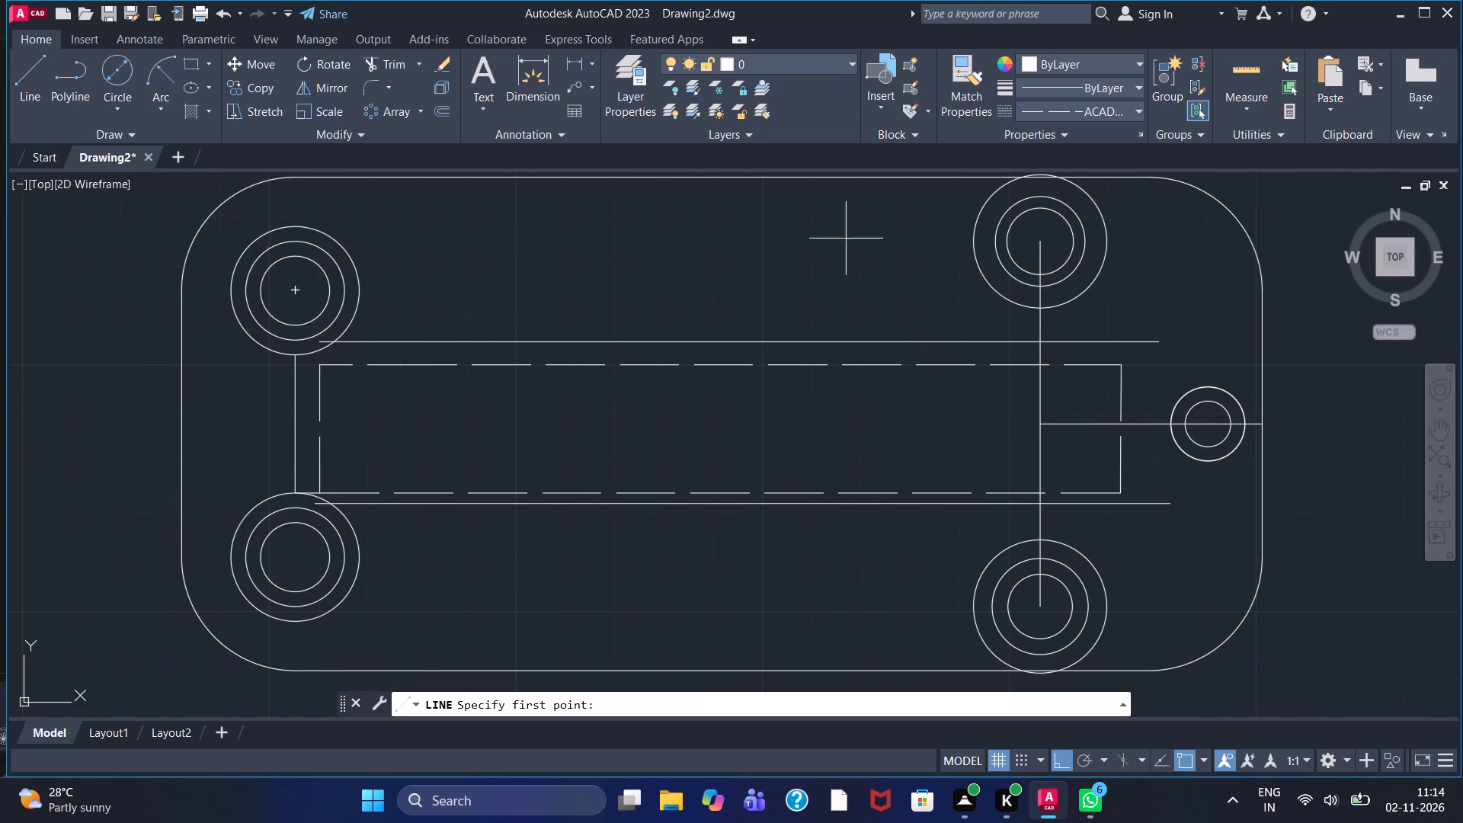
left_click(1096, 107)
left_click(1093, 197)
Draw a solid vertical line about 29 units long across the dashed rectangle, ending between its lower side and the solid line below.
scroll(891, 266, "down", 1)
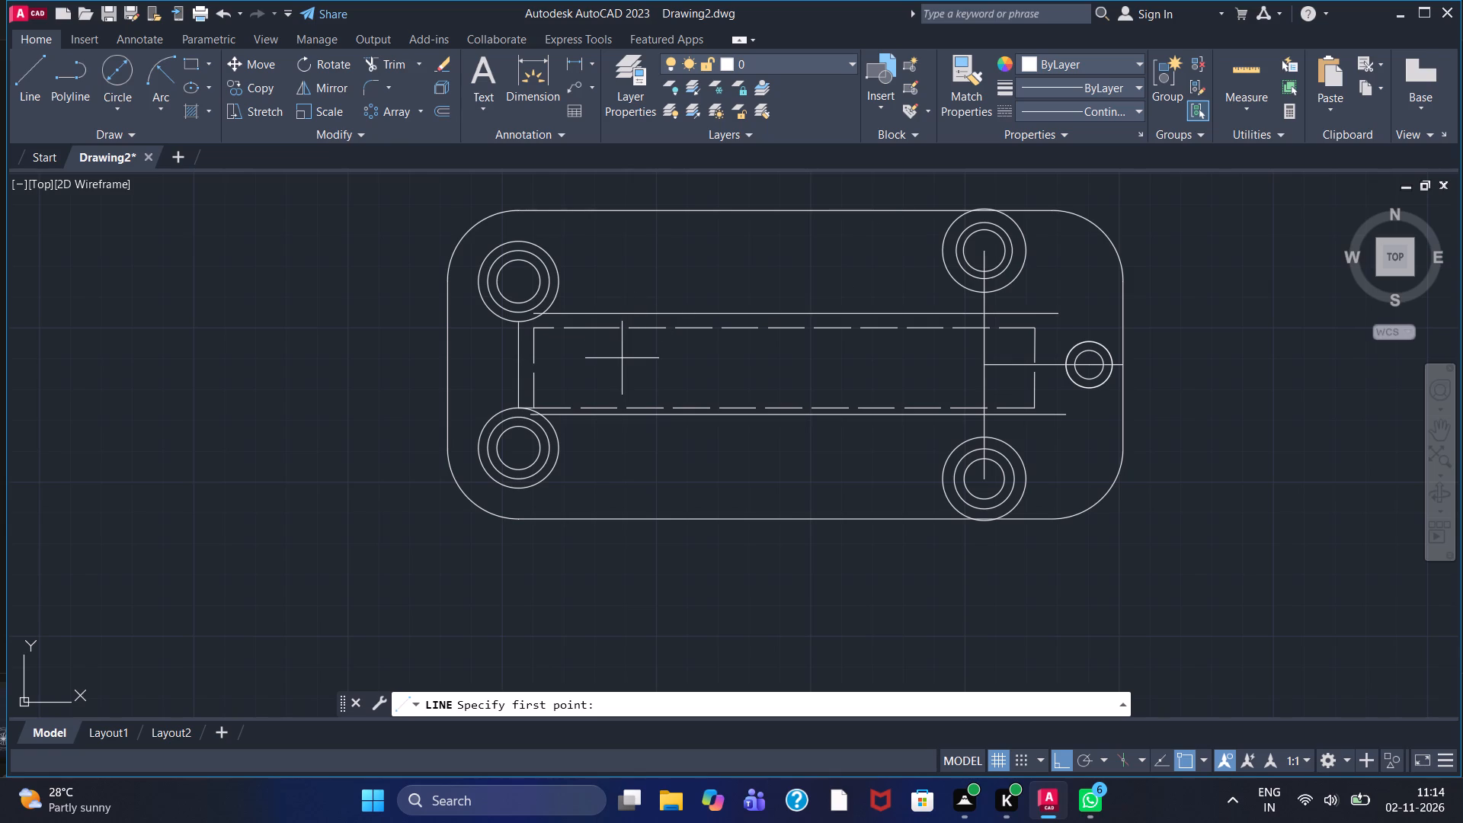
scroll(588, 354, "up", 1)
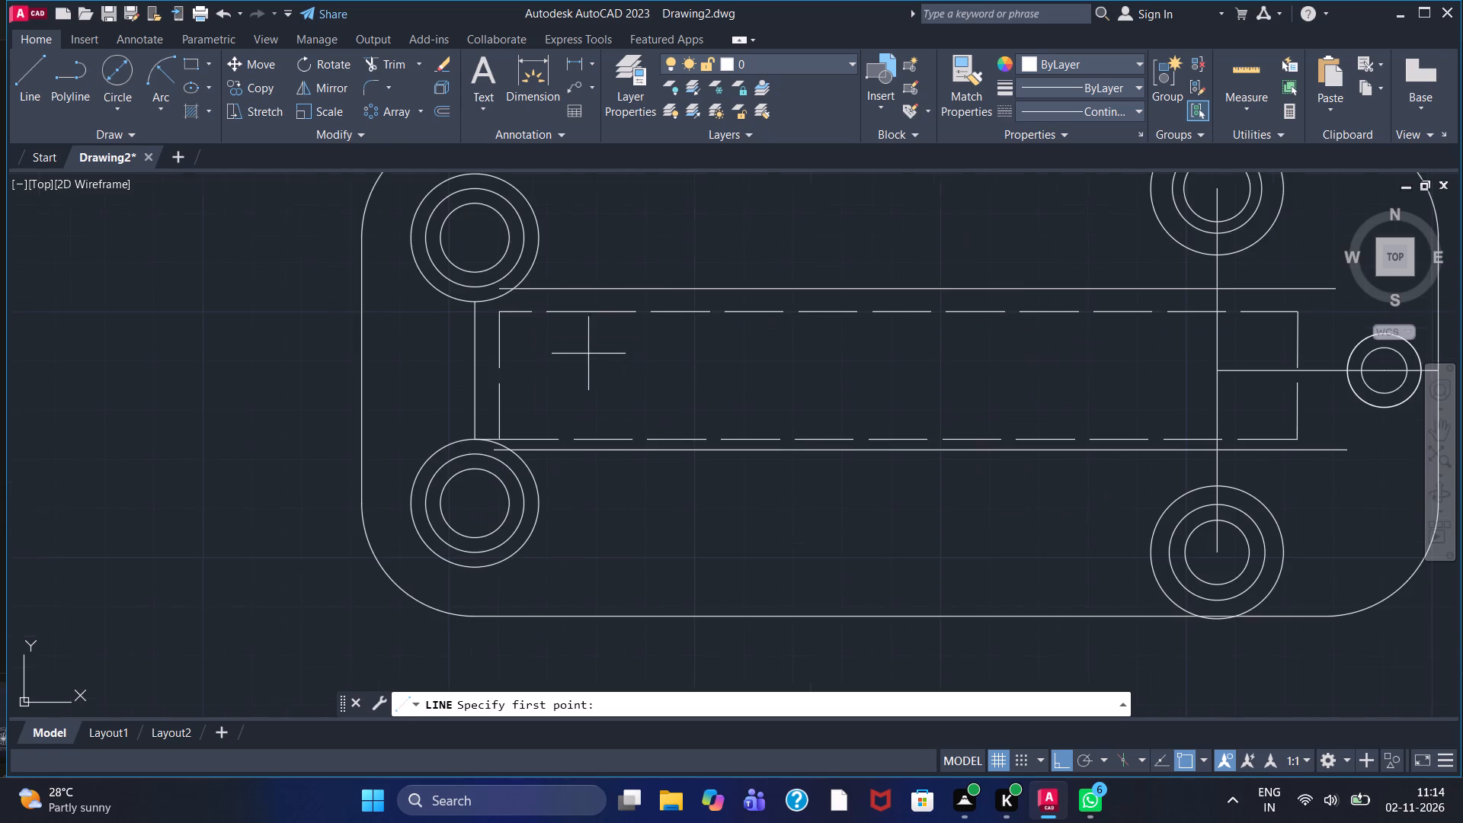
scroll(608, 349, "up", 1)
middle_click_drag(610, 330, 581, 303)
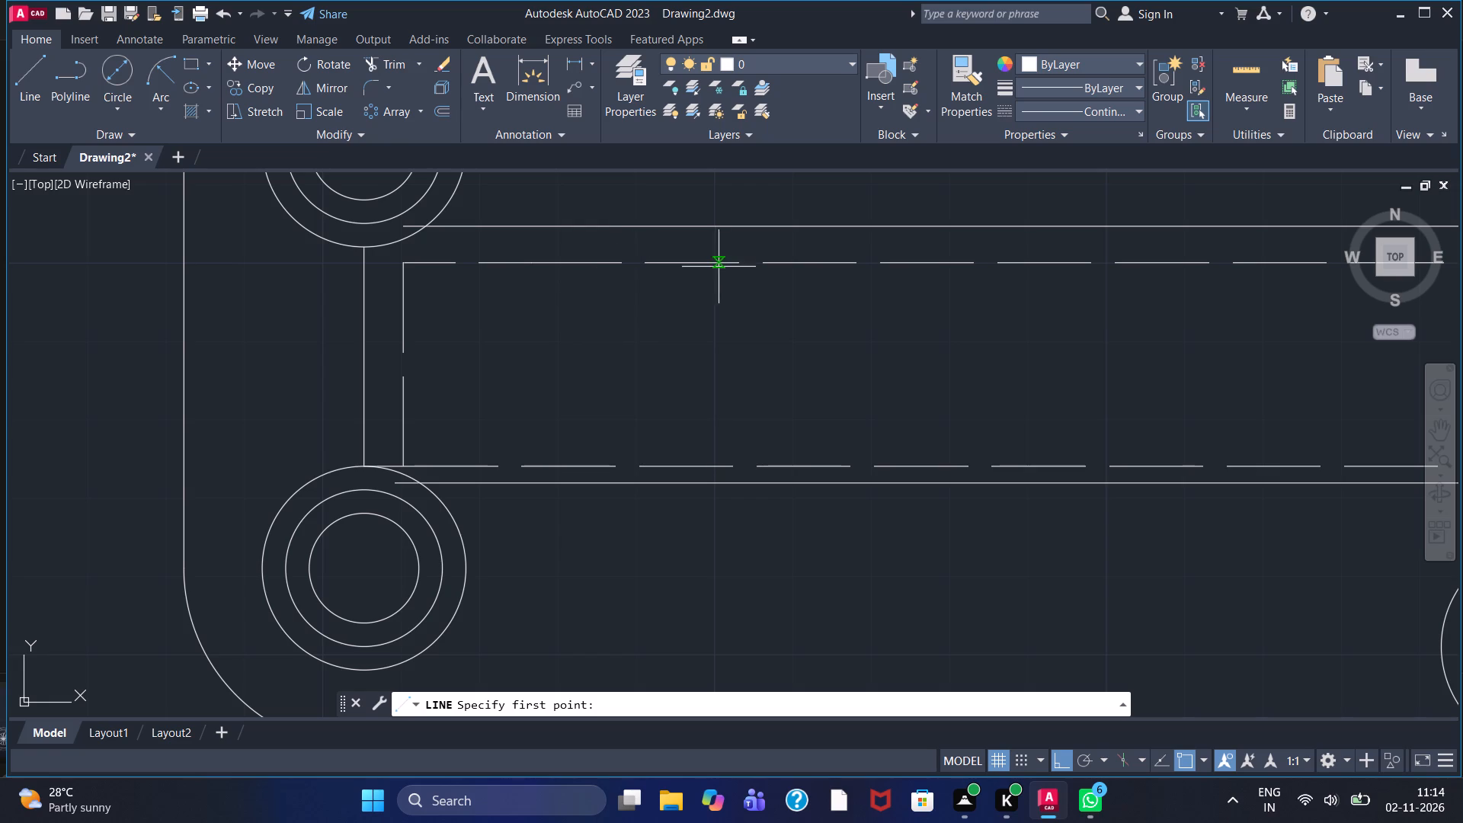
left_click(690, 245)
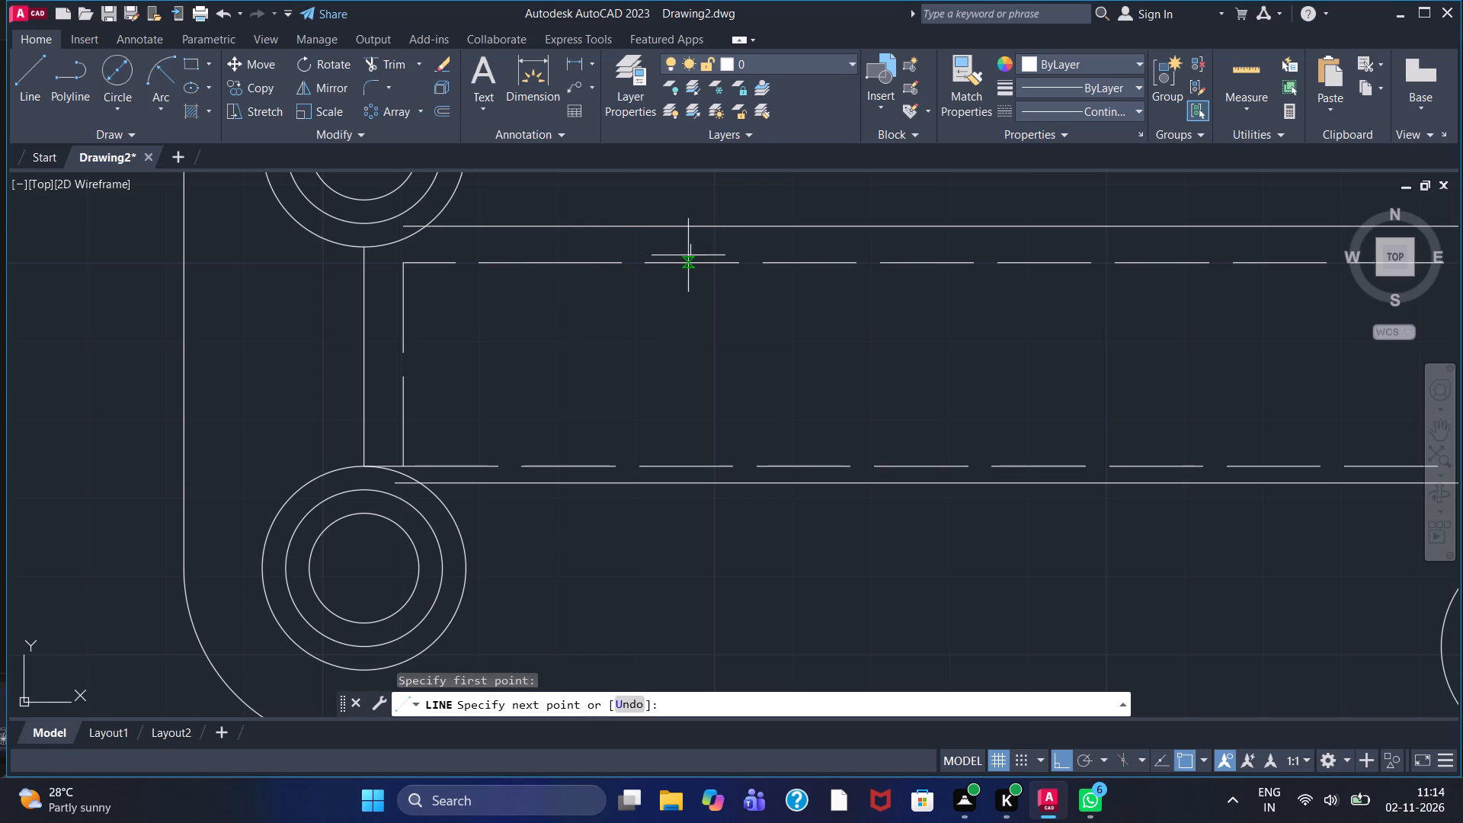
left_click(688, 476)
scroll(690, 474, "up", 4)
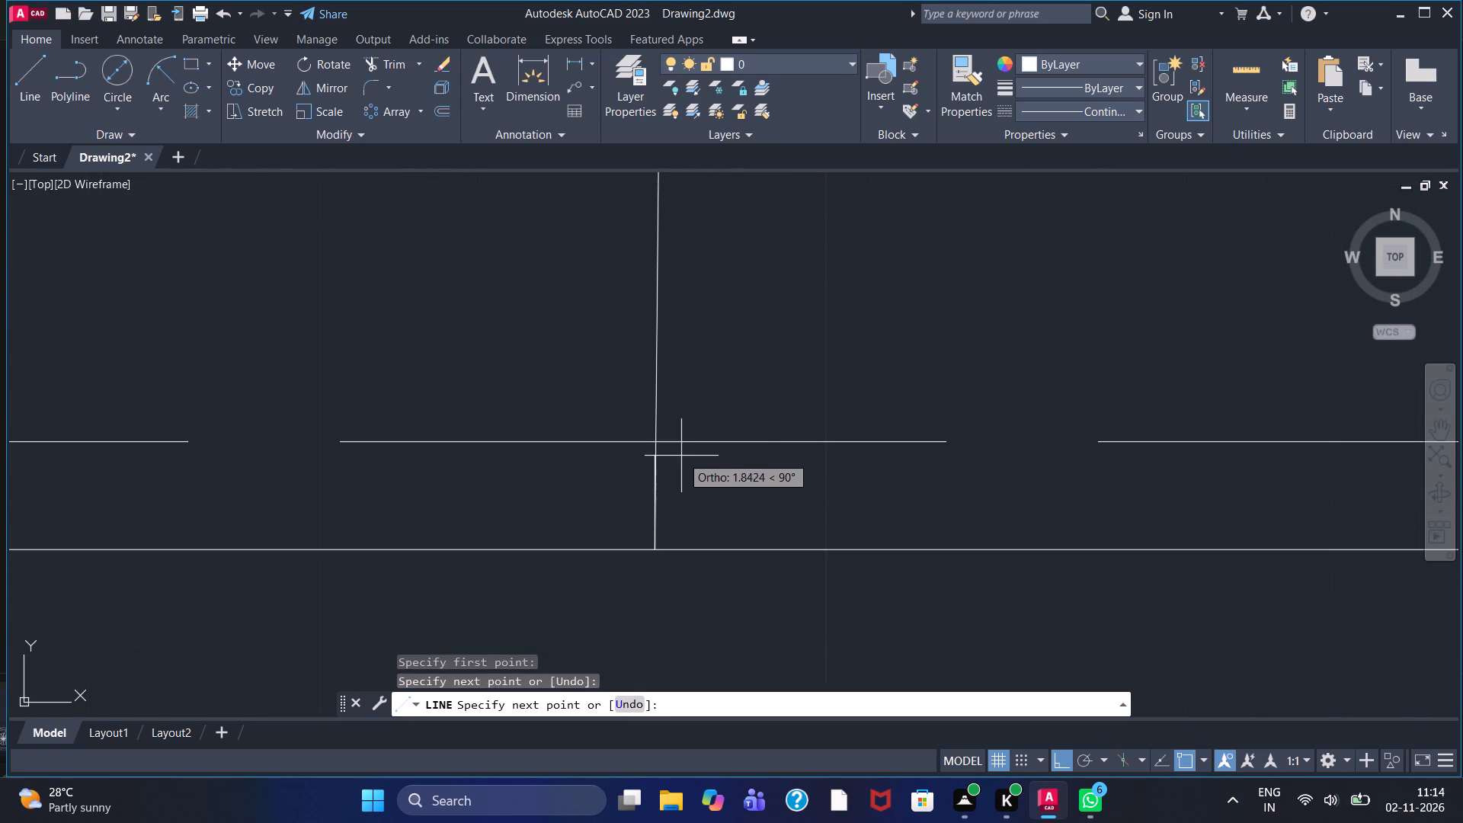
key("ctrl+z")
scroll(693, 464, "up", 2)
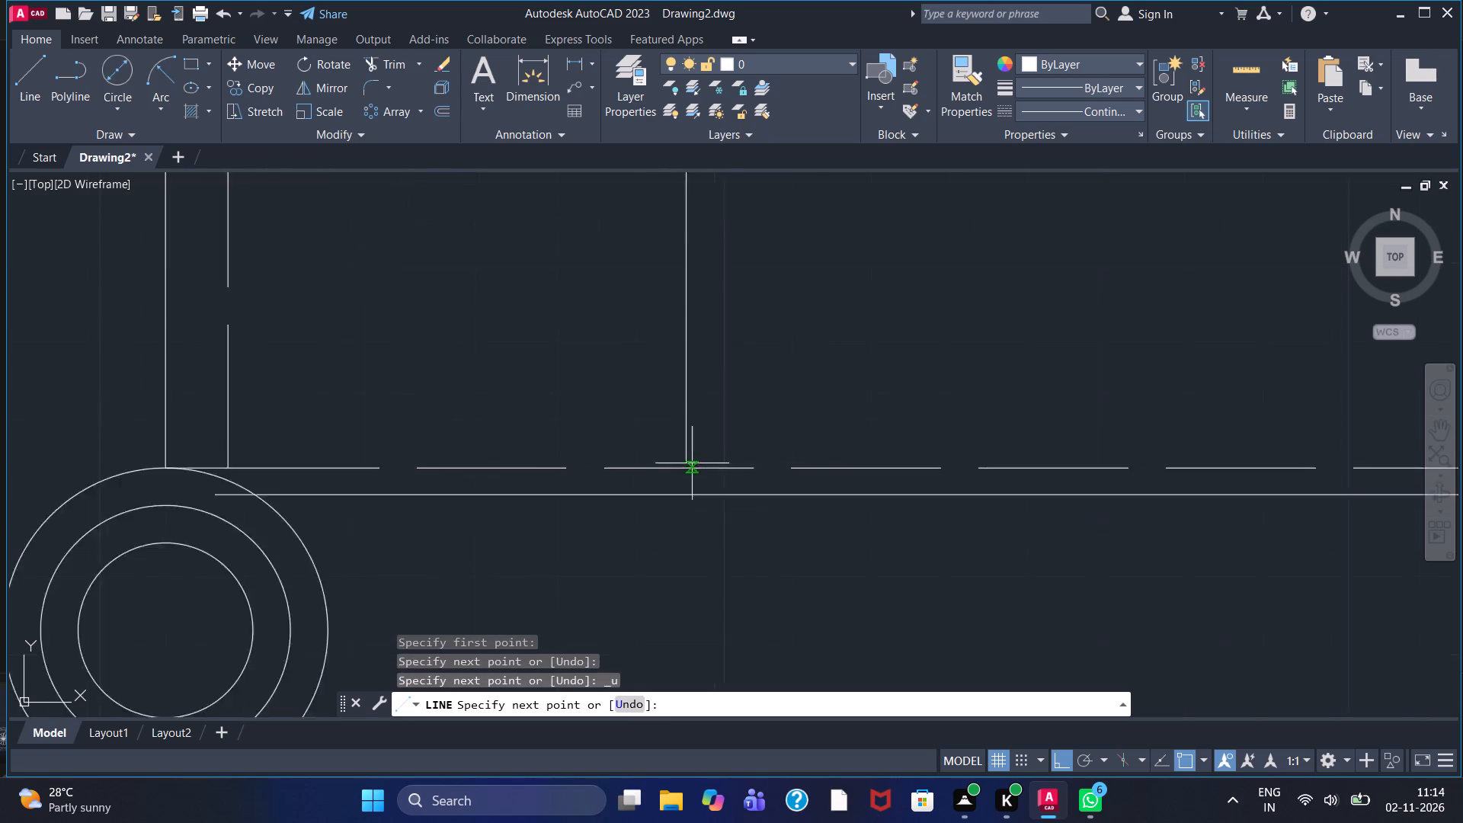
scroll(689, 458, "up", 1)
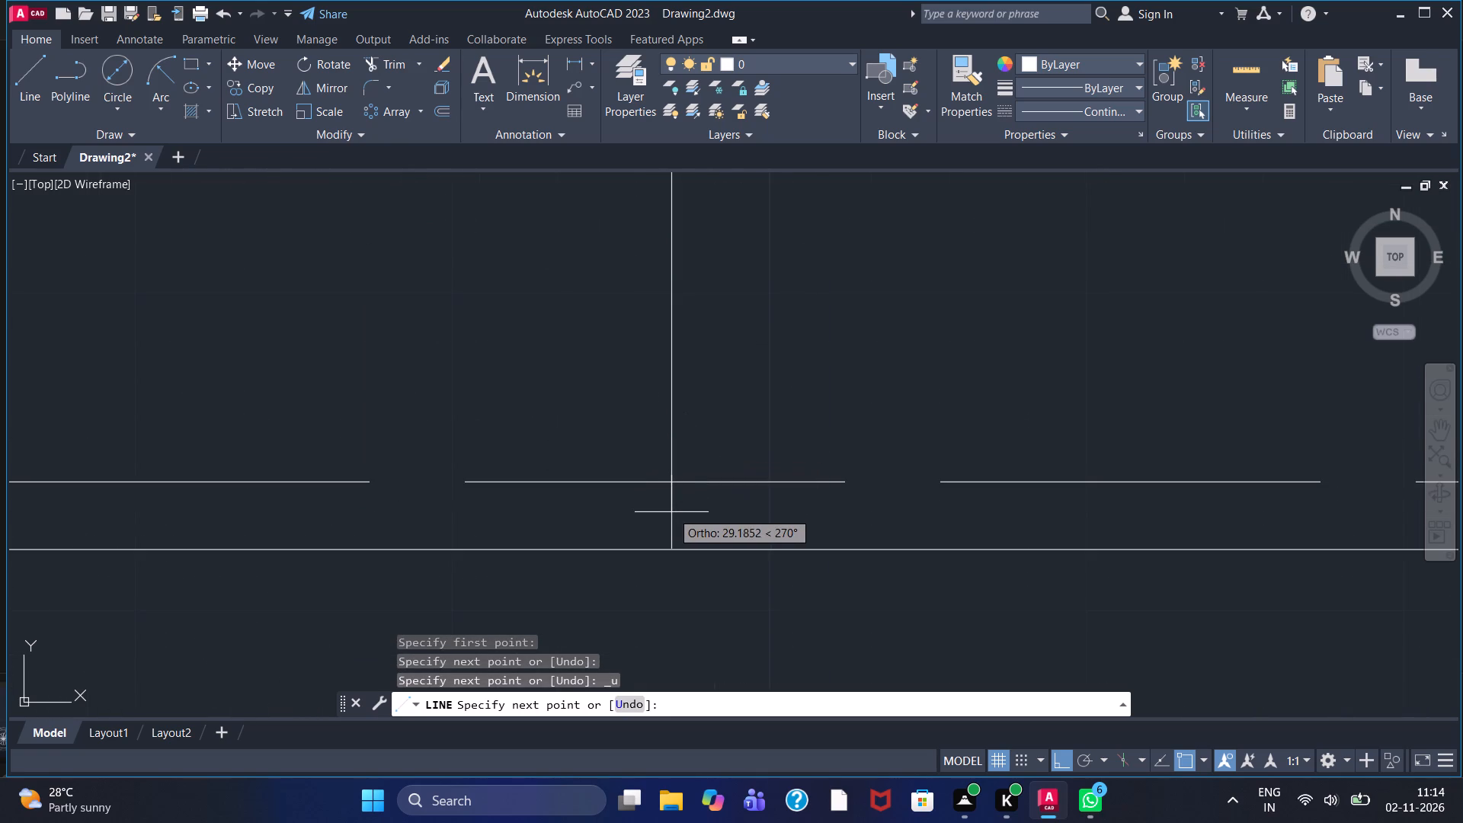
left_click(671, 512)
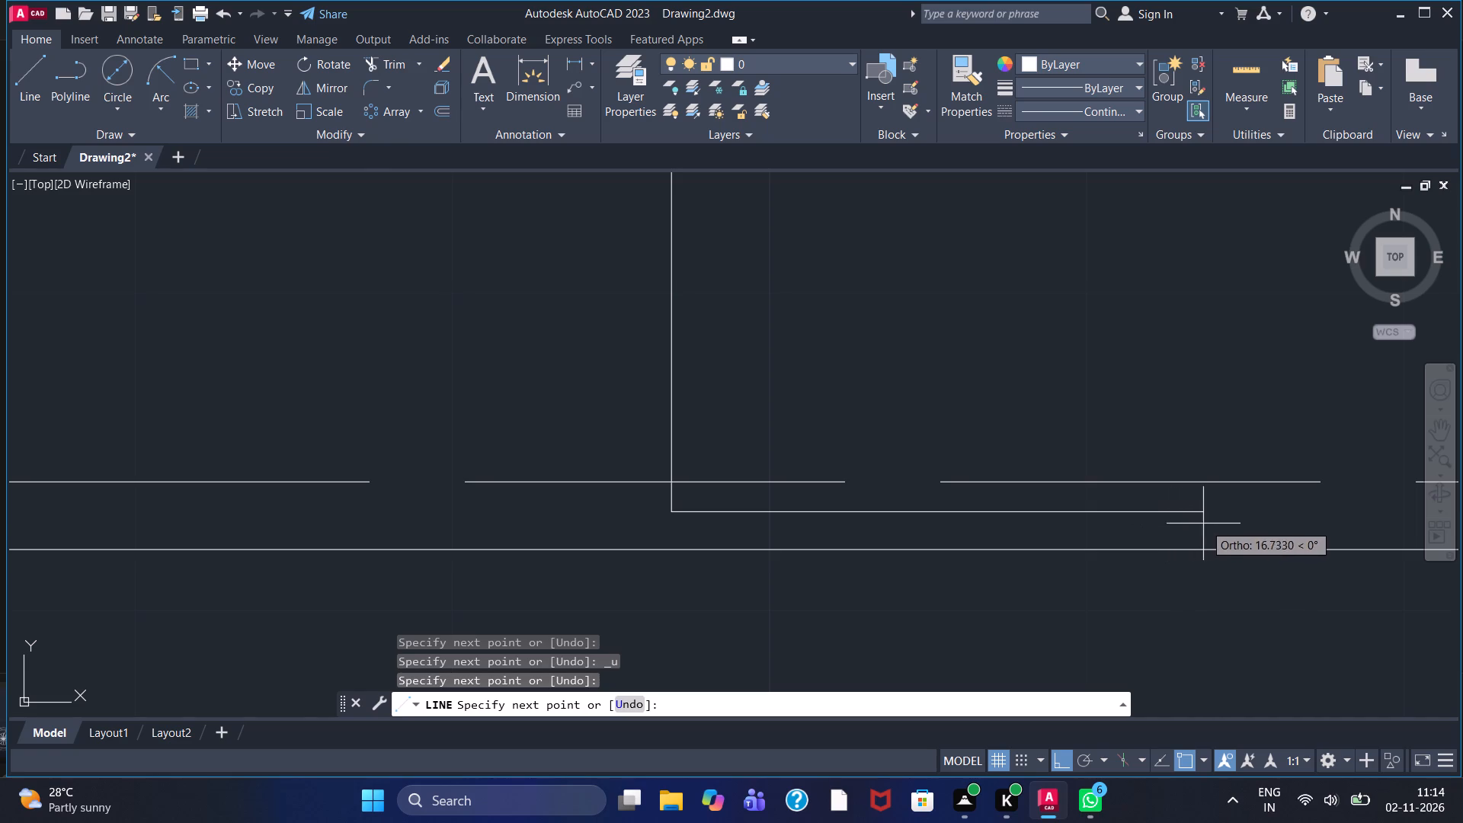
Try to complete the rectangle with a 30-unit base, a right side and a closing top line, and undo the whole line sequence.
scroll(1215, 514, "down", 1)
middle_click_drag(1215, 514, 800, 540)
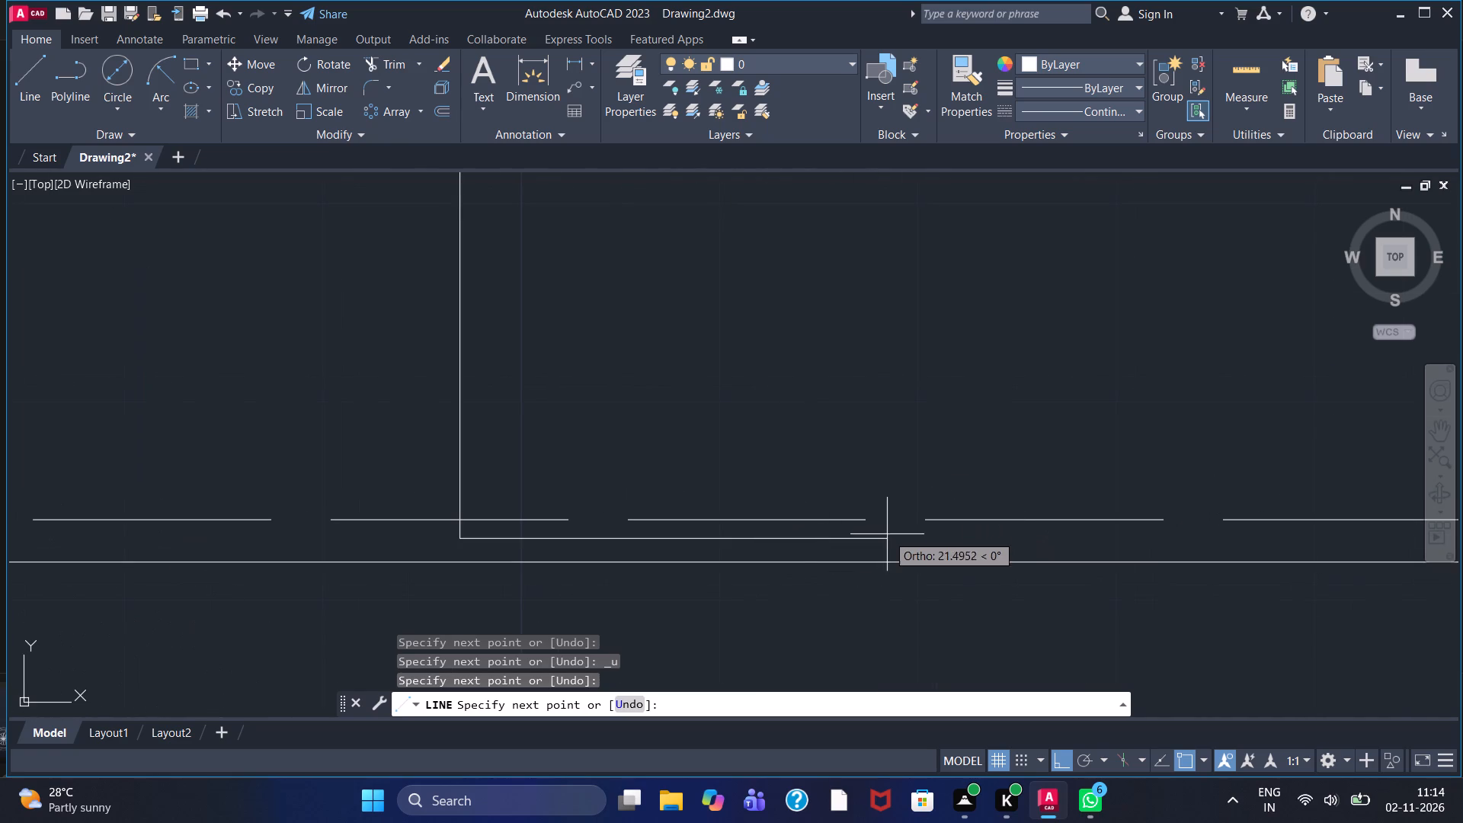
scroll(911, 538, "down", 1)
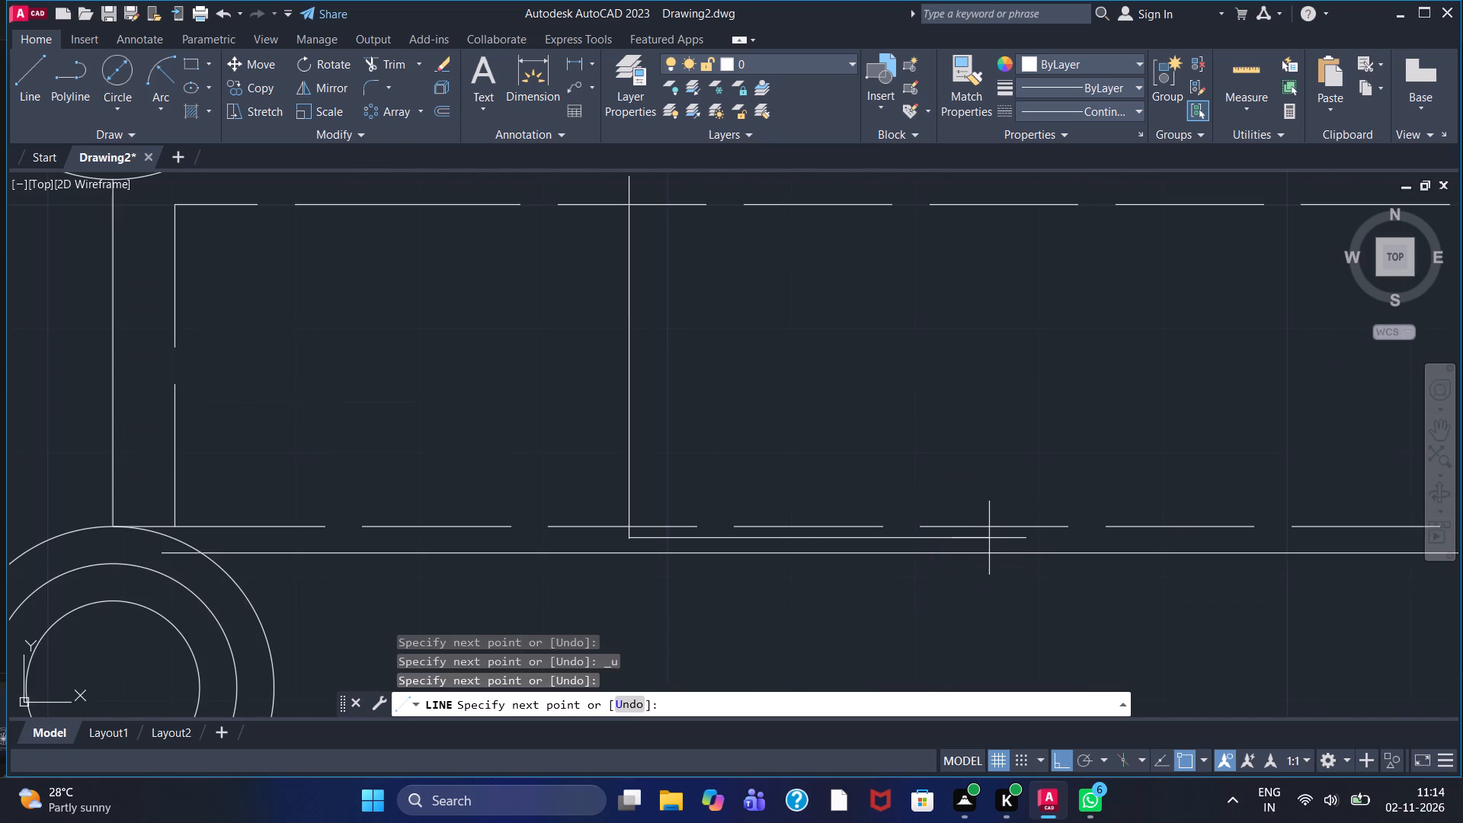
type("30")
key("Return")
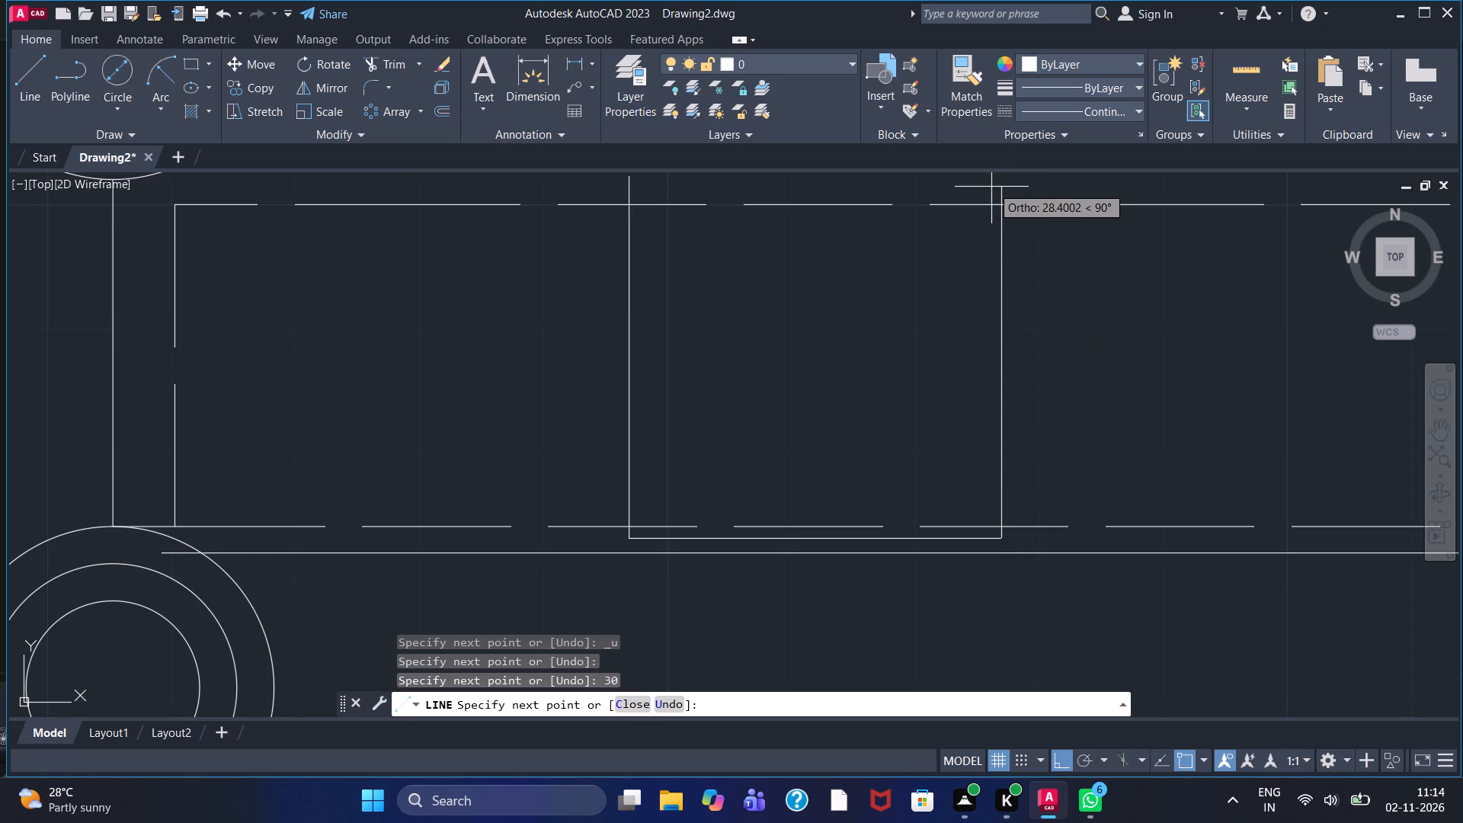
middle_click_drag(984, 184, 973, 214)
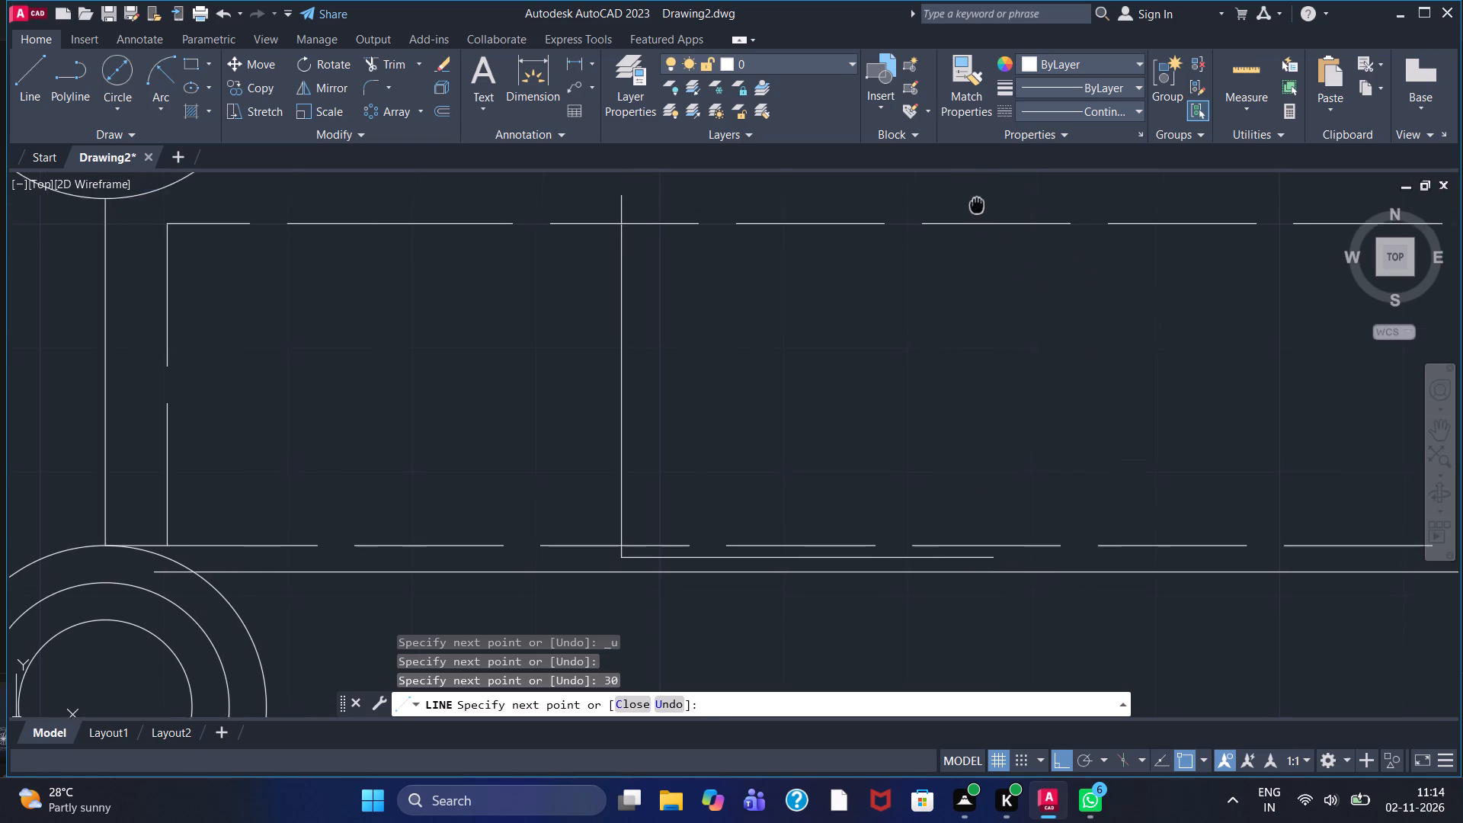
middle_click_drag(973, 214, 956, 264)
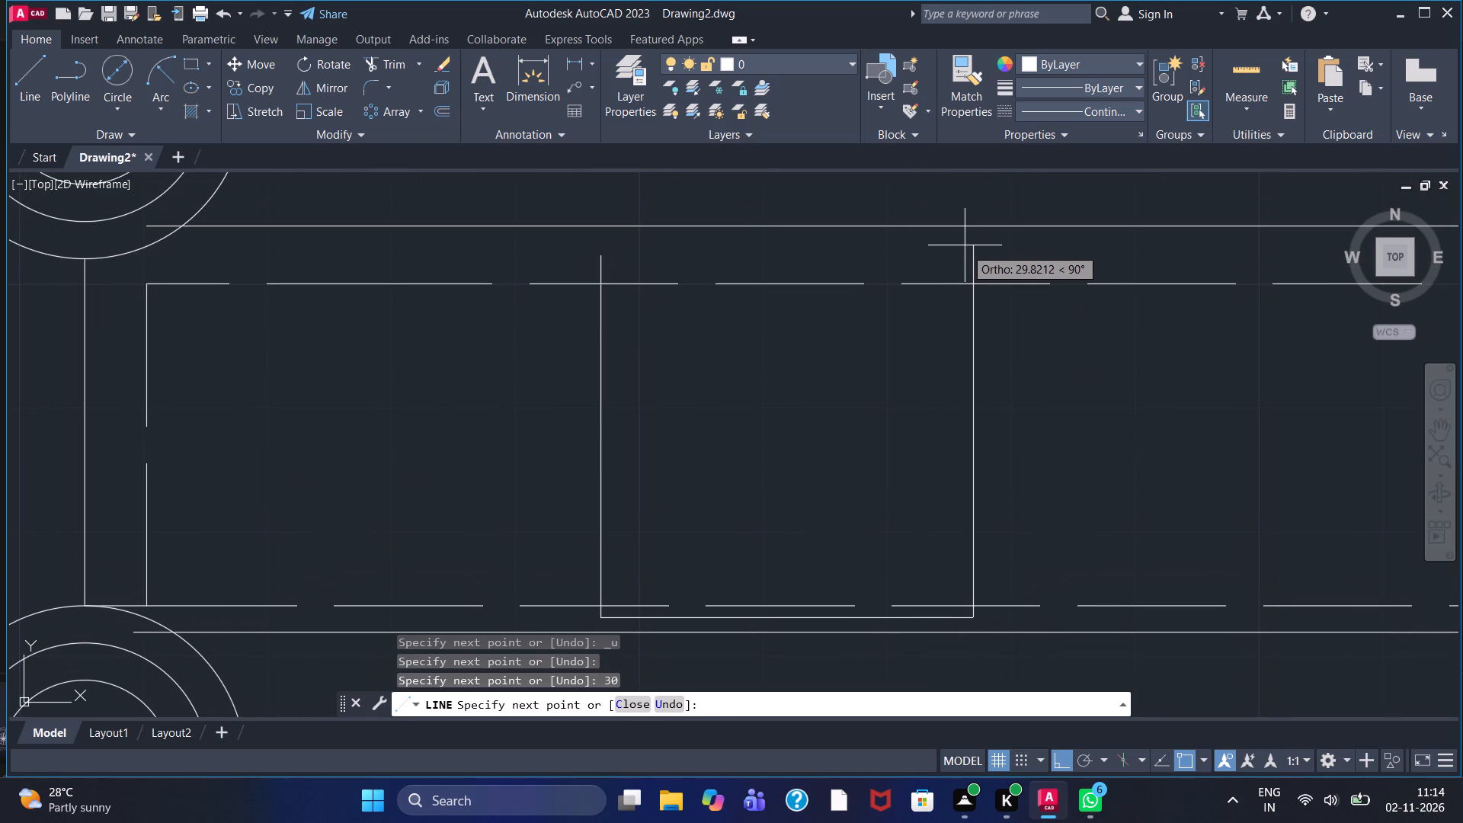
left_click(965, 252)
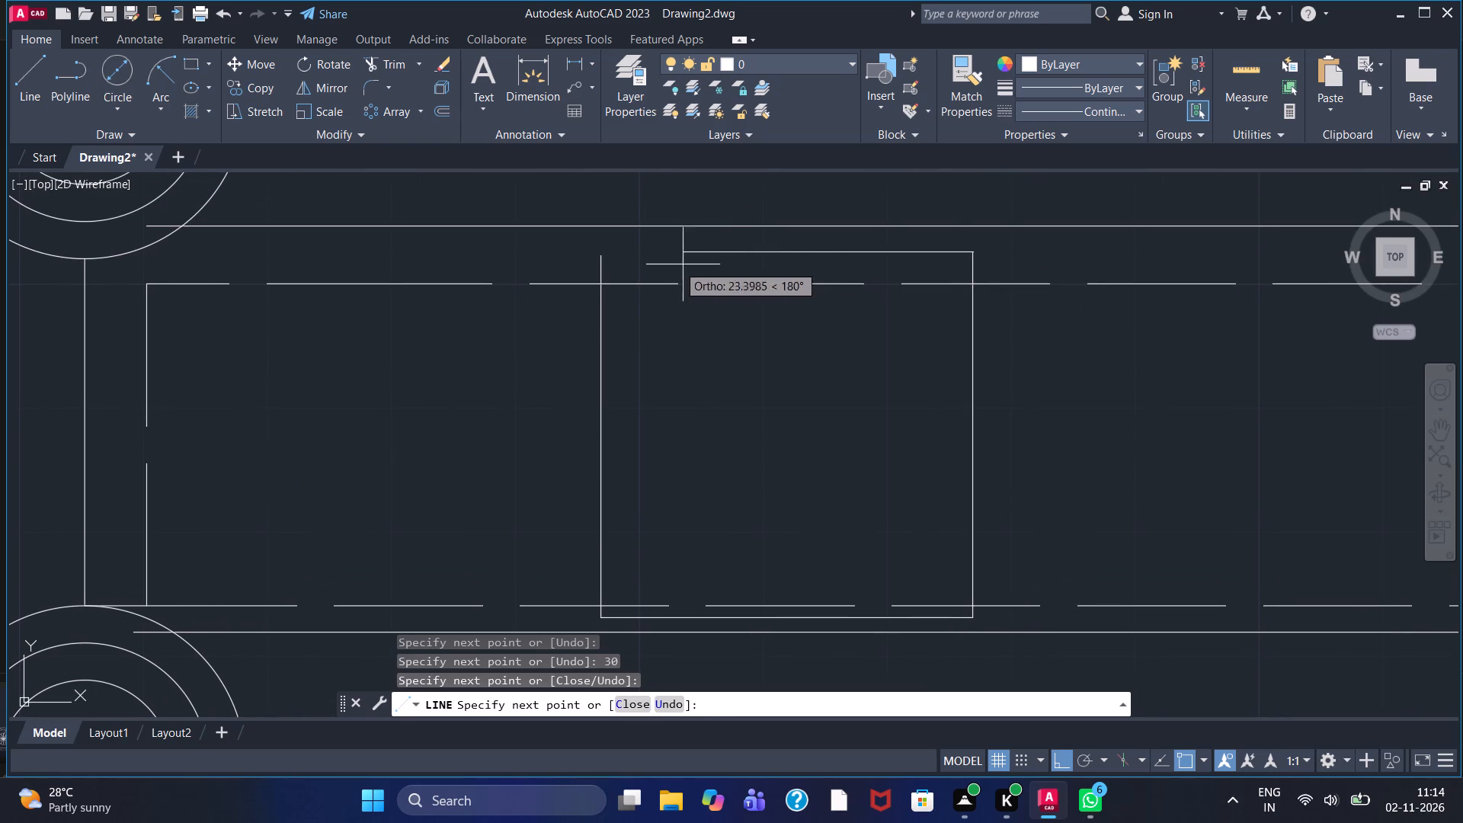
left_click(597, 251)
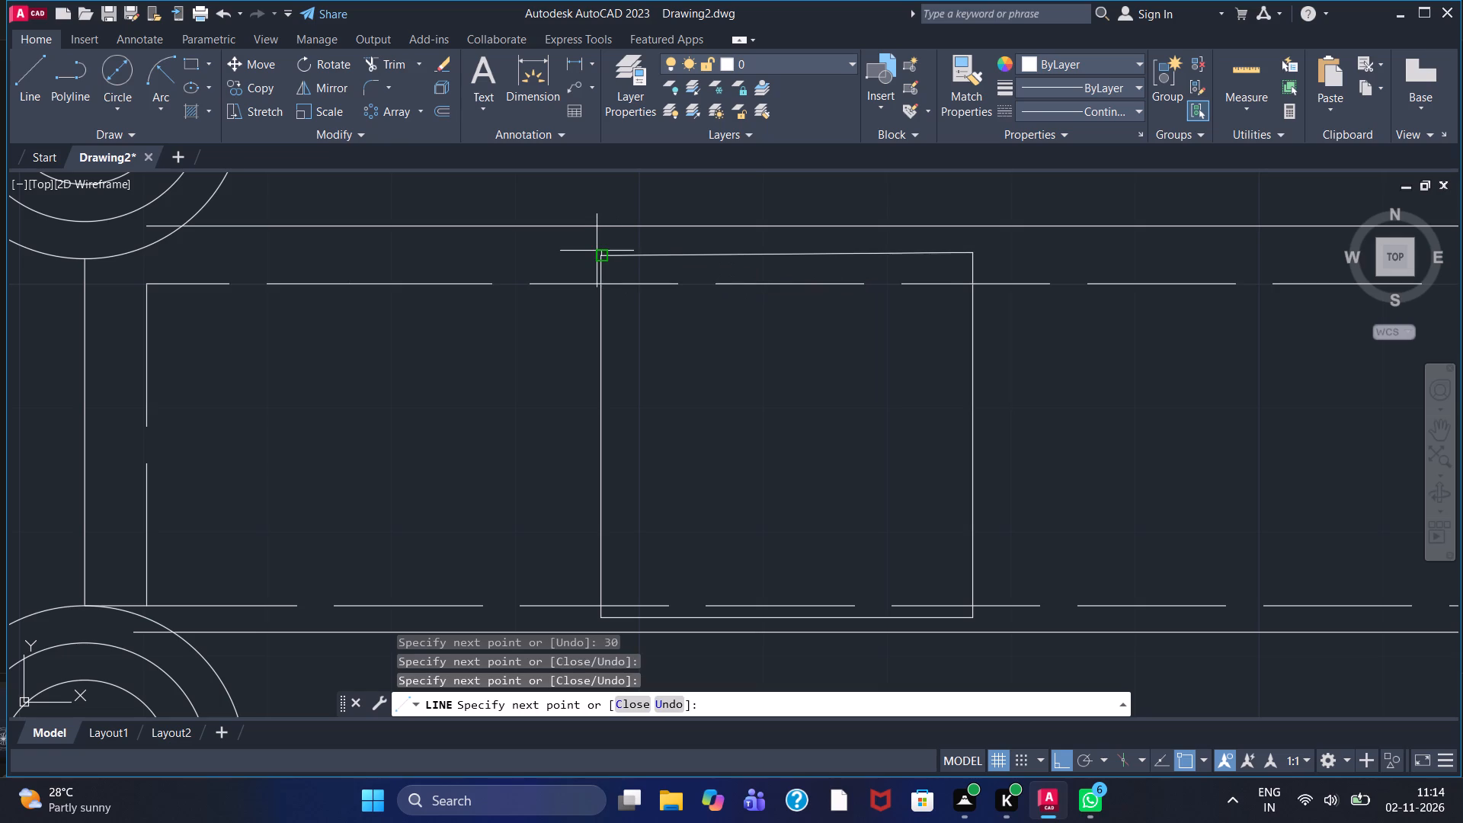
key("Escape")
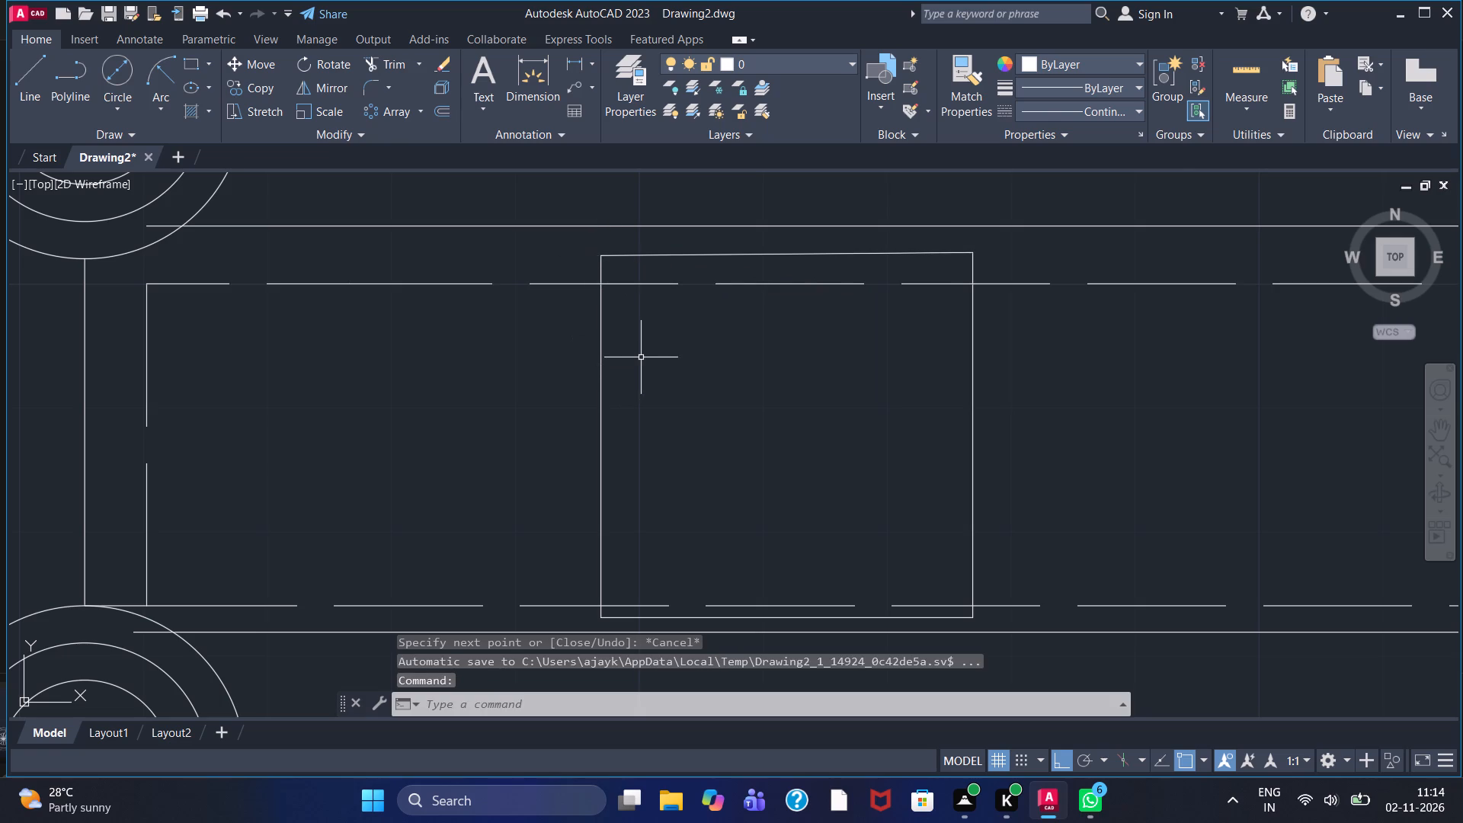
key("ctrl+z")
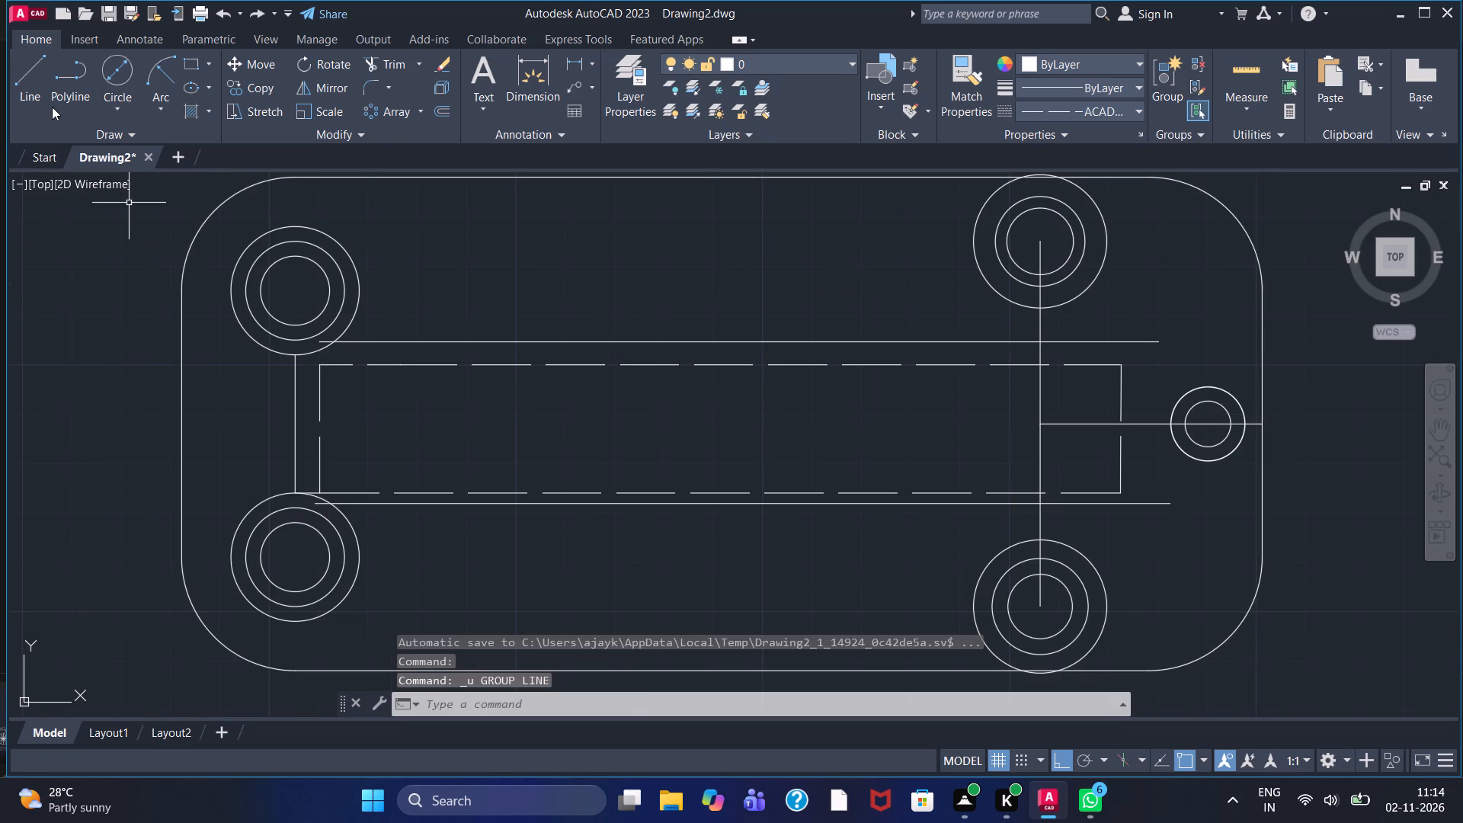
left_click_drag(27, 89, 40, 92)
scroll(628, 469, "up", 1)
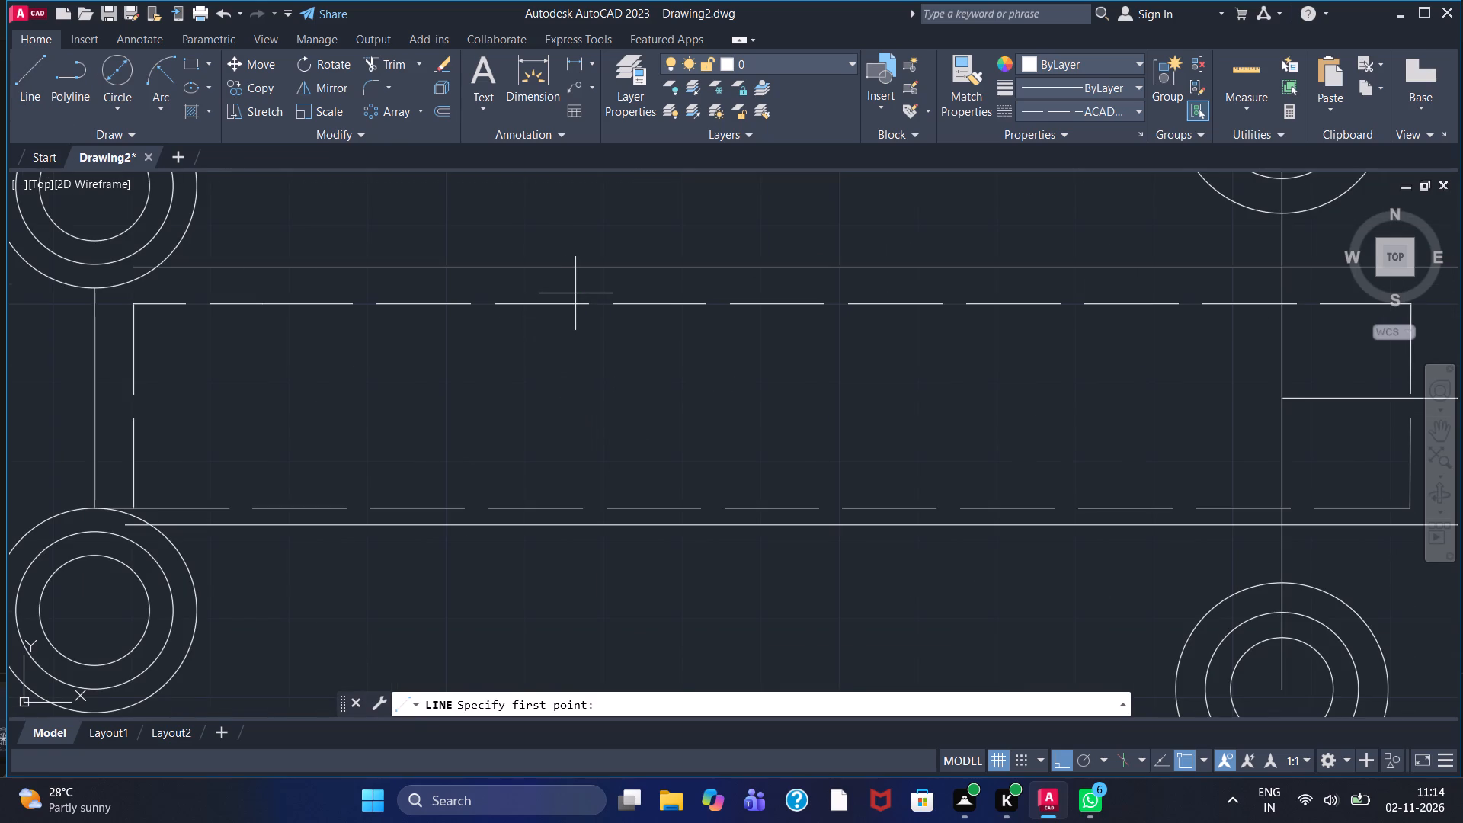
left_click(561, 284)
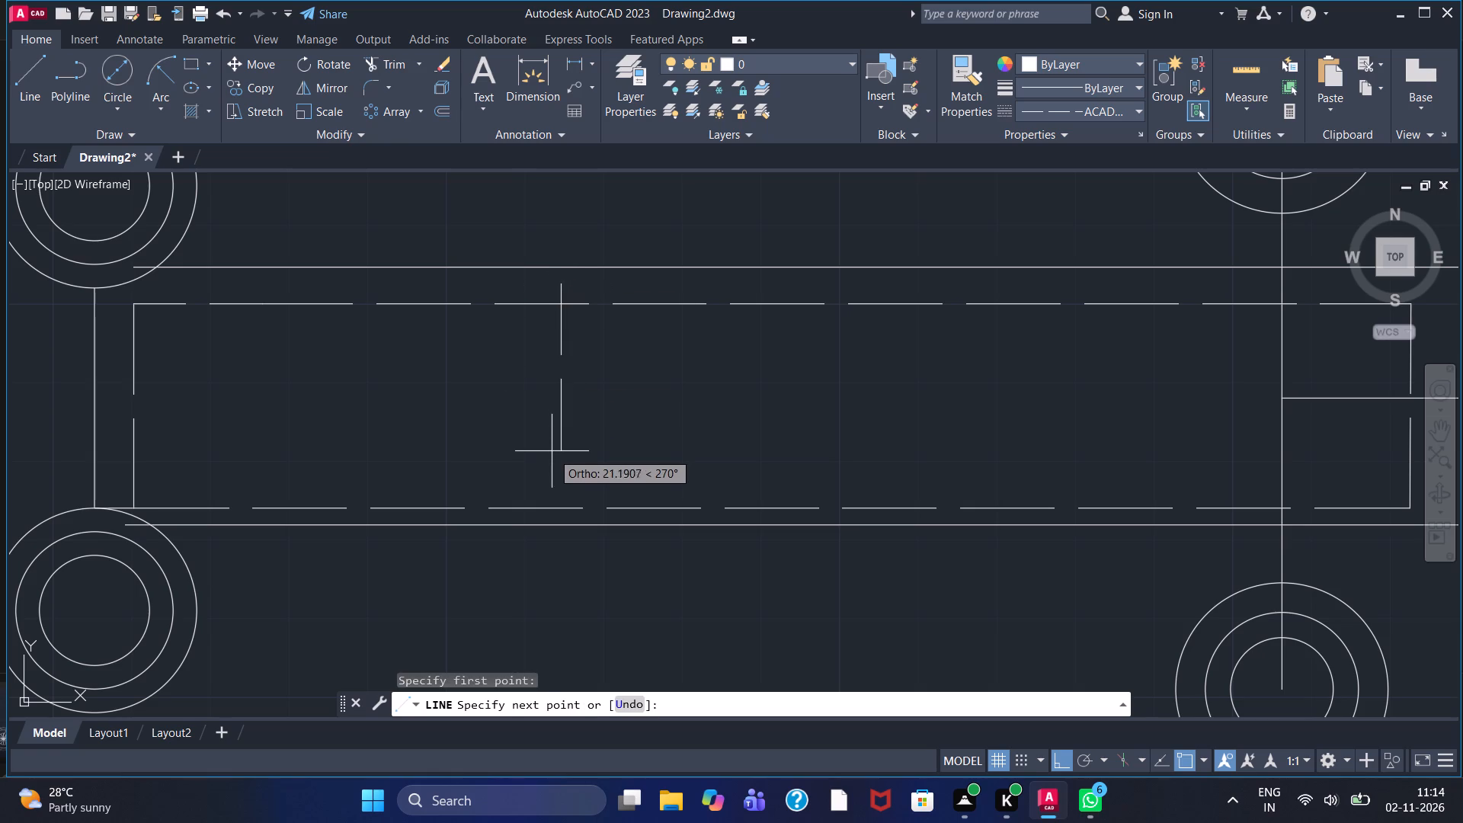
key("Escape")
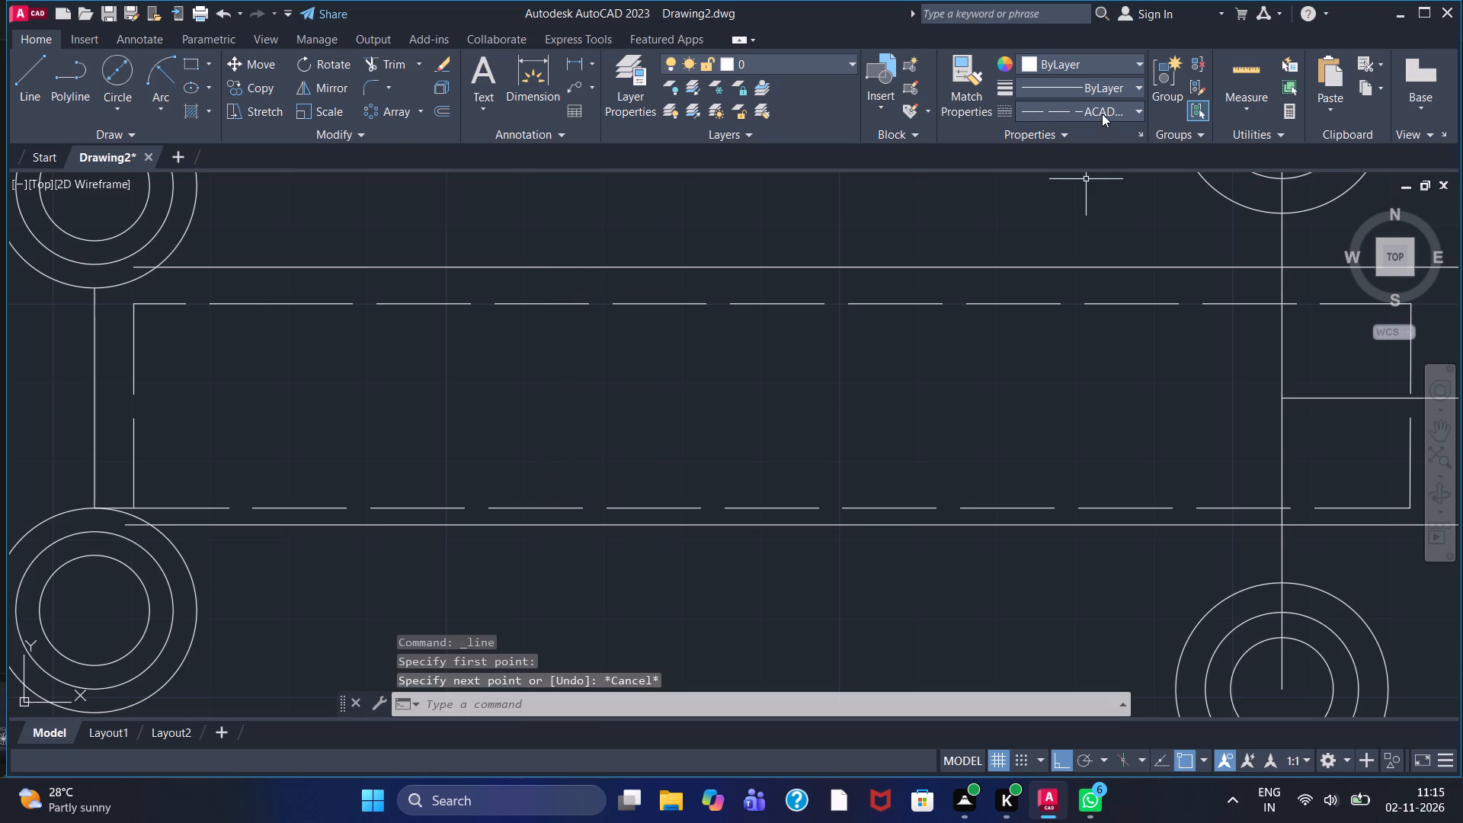
Using the Continuous linetype, draw a vertical line down across the dashed rectangle and a 30-unit horizontal line rightward from its lower end.
left_click(1102, 114)
left_click(1104, 199)
double_click(27, 88)
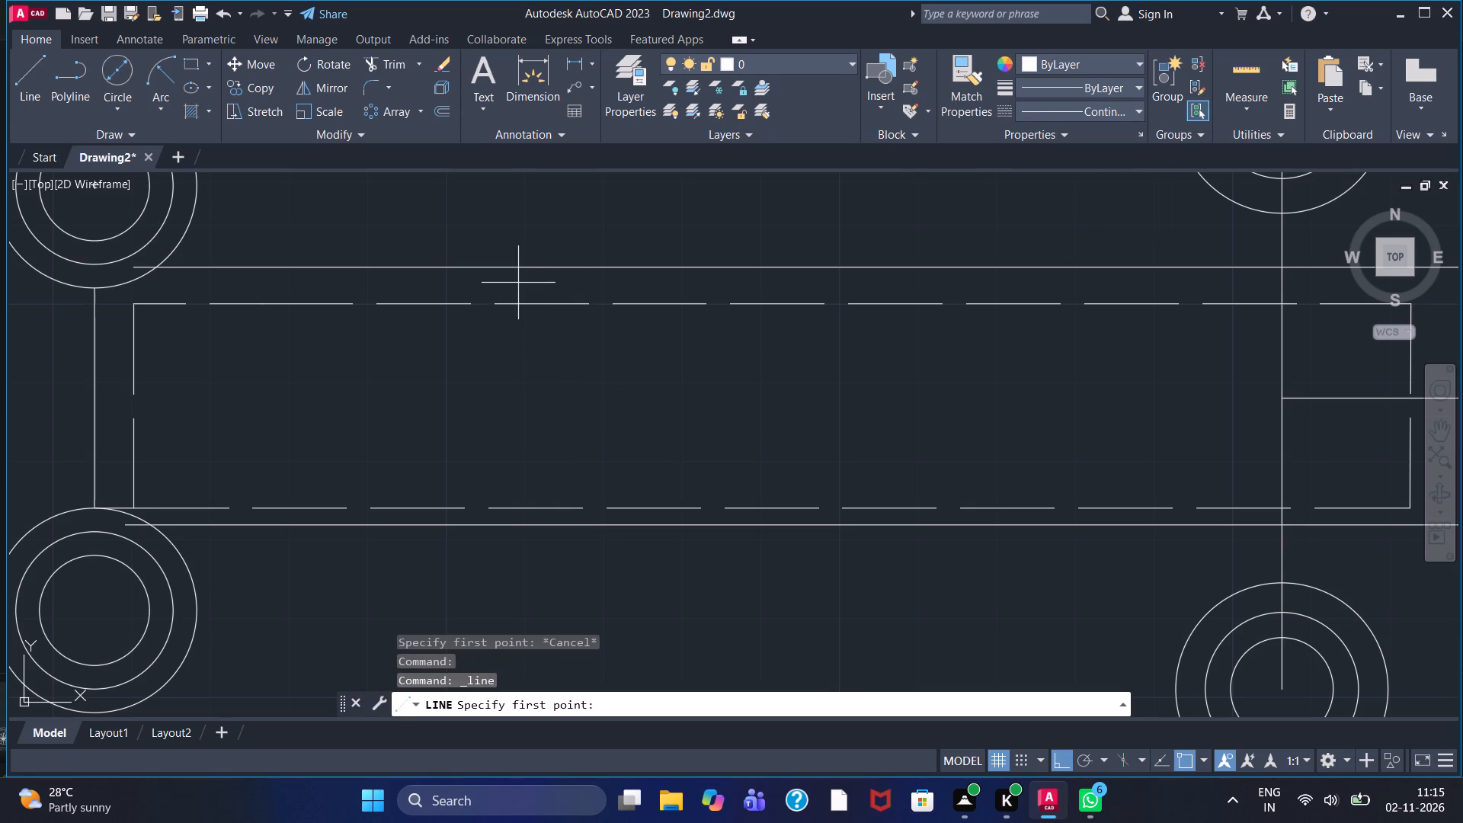
left_click(518, 287)
scroll(515, 512, "up", 3)
left_click(505, 530)
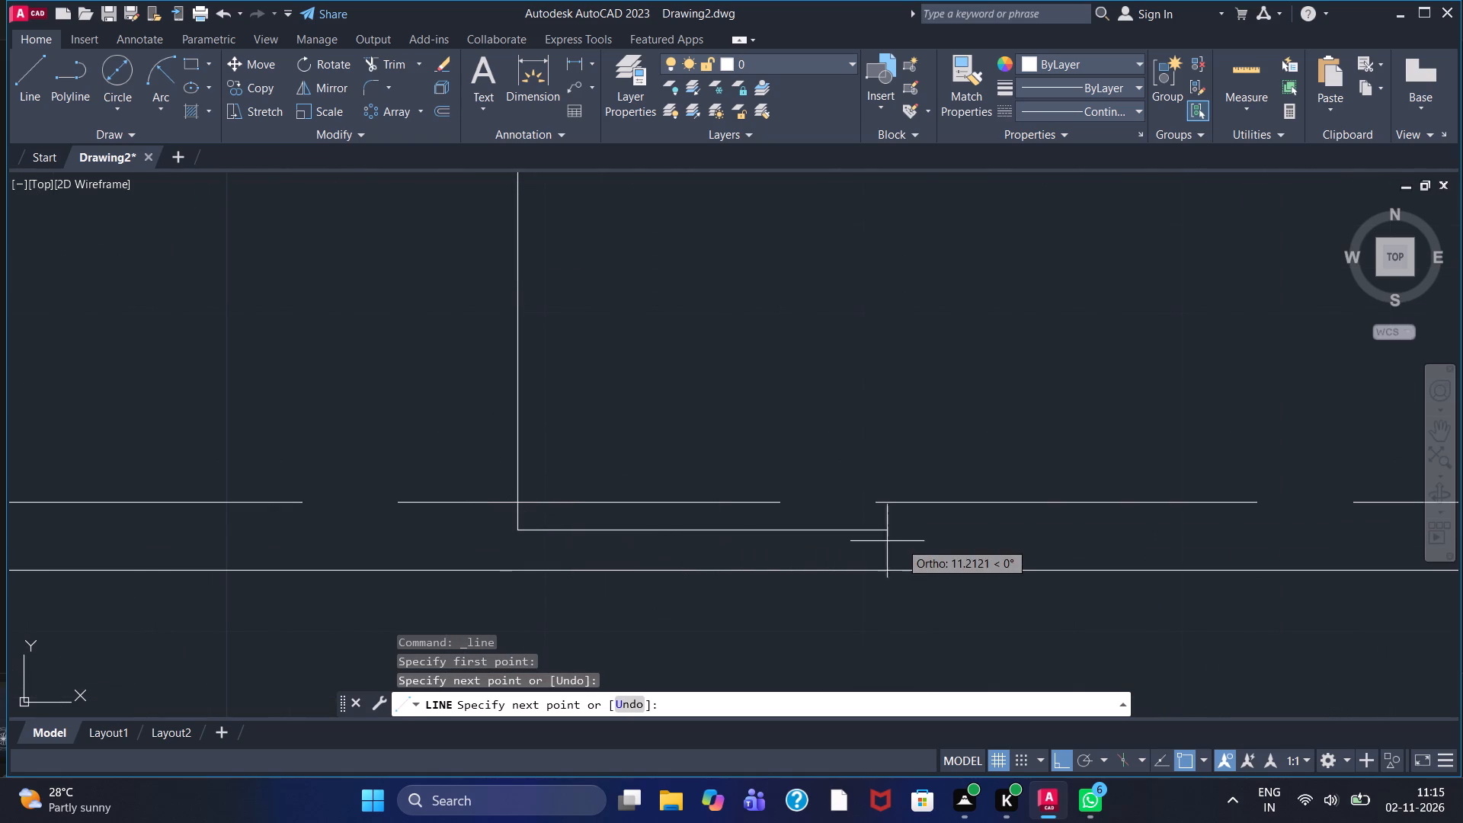
type("30")
key("Return")
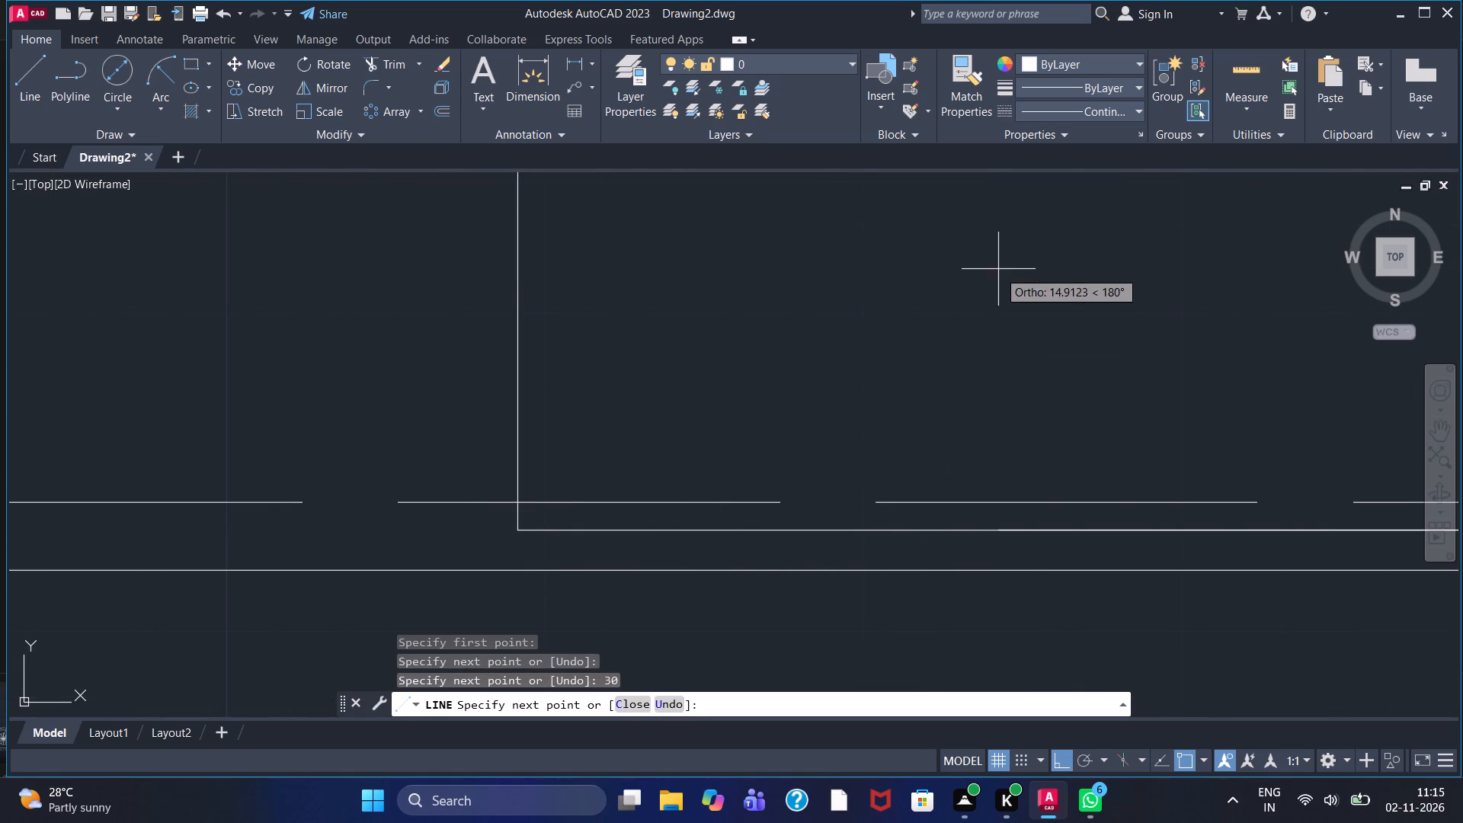
Draw a vertical line from the 30-unit base's free end up to just above the dashed rectangle's upper side.
middle_click_drag(998, 269, 789, 456)
scroll(971, 322, "down", 2)
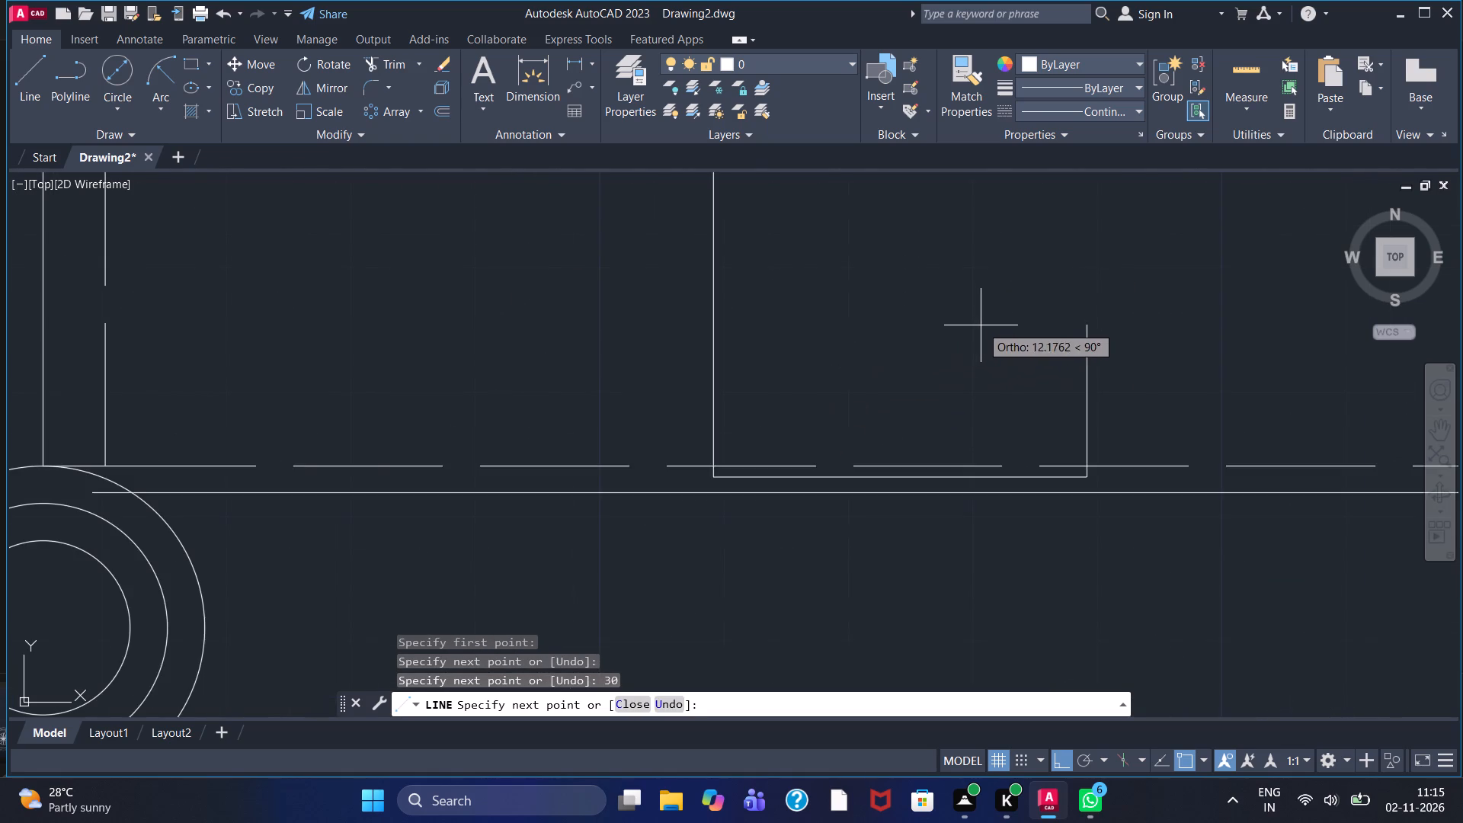
scroll(988, 322, "down", 1)
middle_click_drag(988, 306, 906, 423)
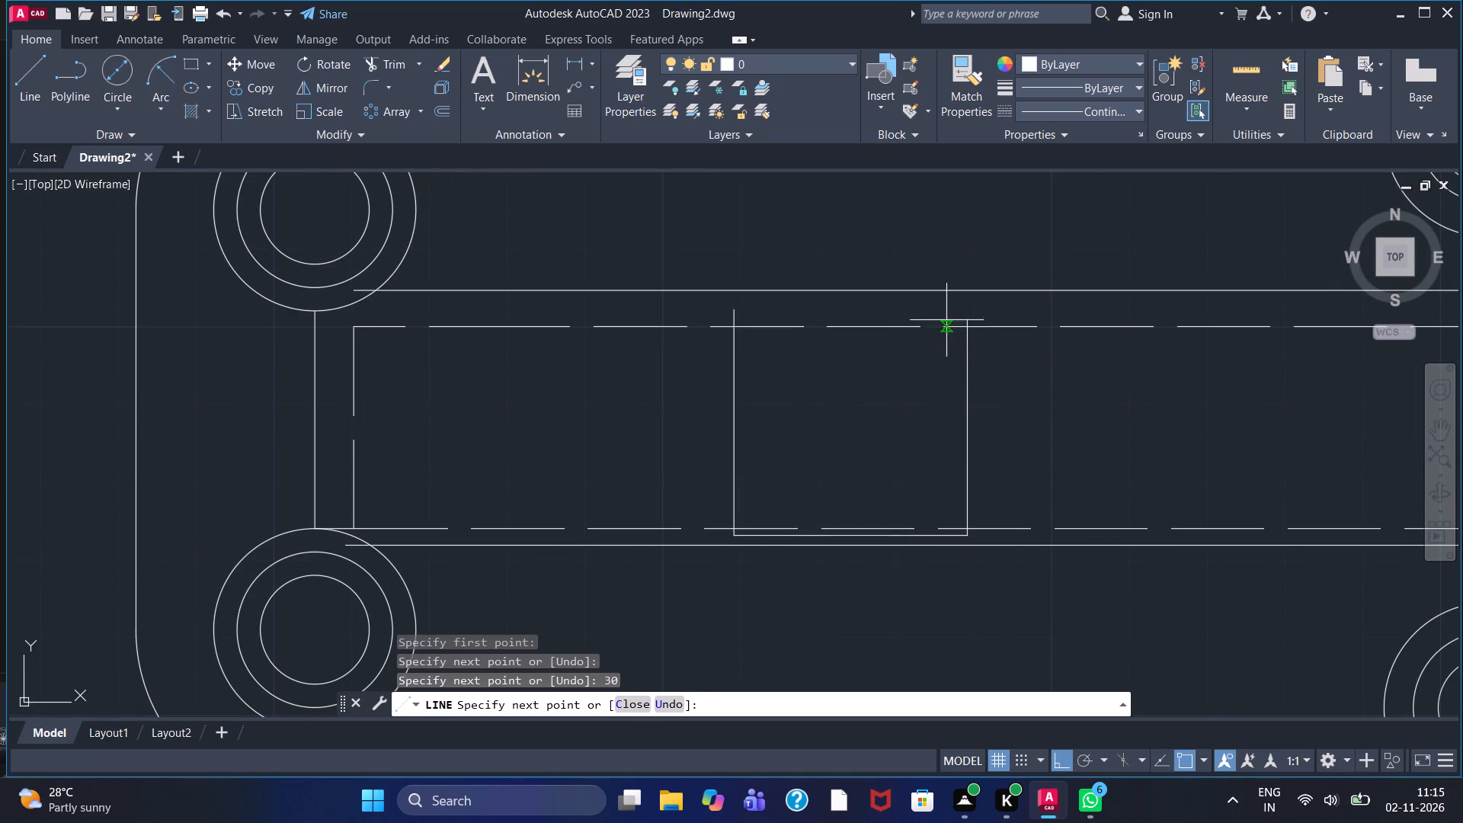
left_click(968, 302)
right_click(968, 302)
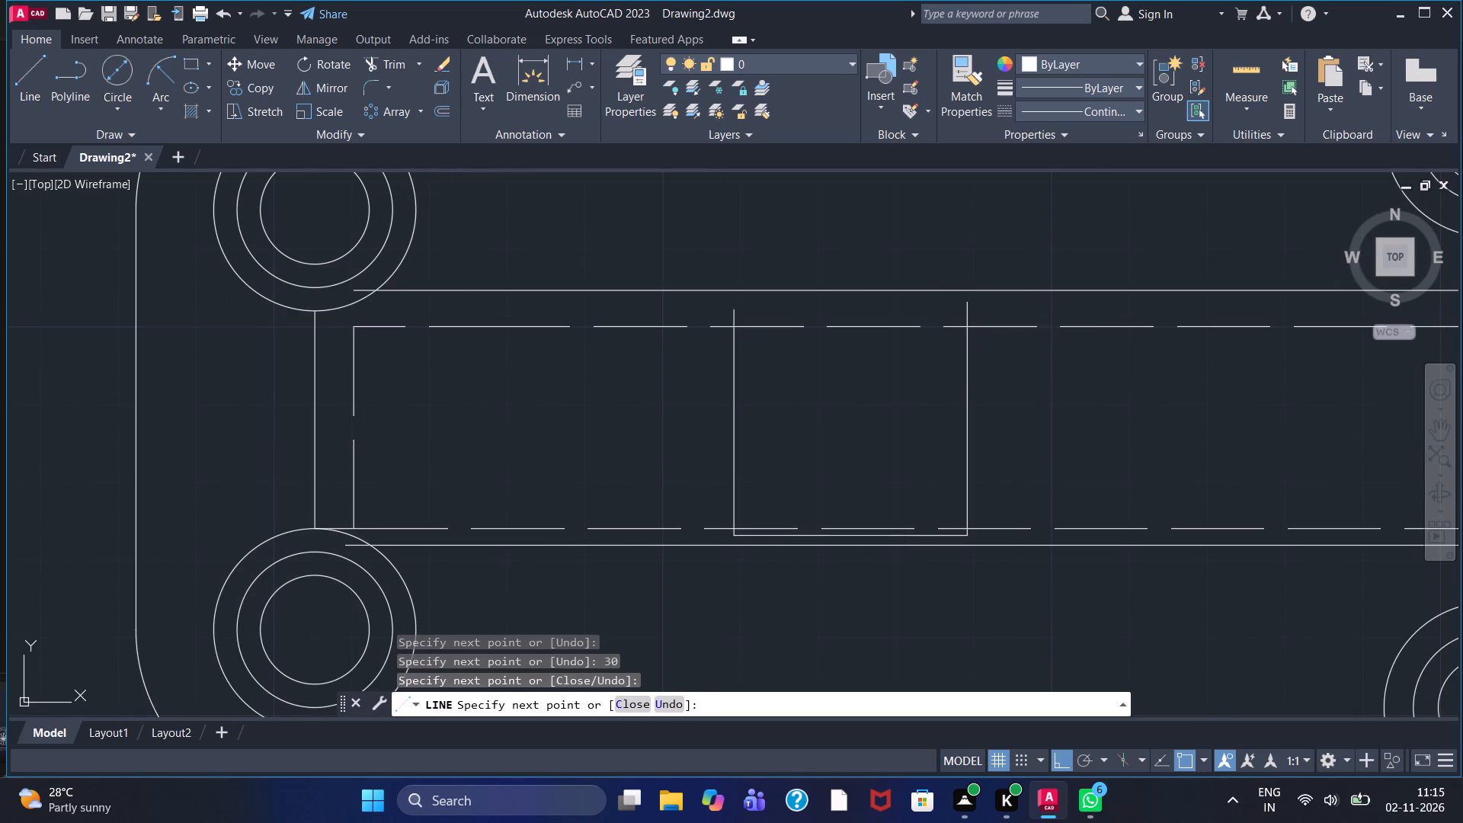
left_click(995, 309)
Draw a horizontal line from the left vertical's upper end to just past the right vertical line.
left_click(18, 79)
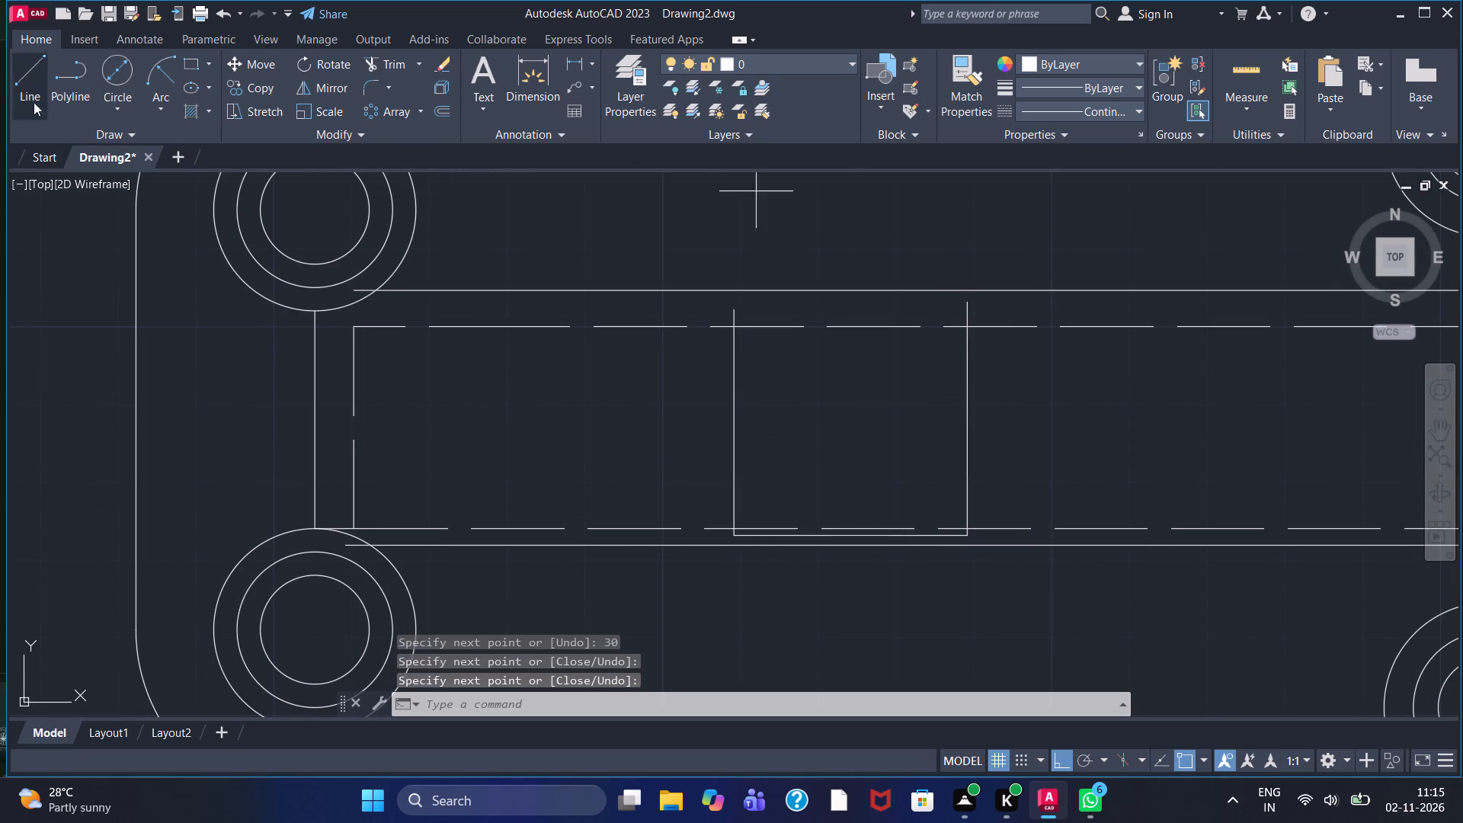
scroll(713, 314, "up", 1)
left_click(741, 305)
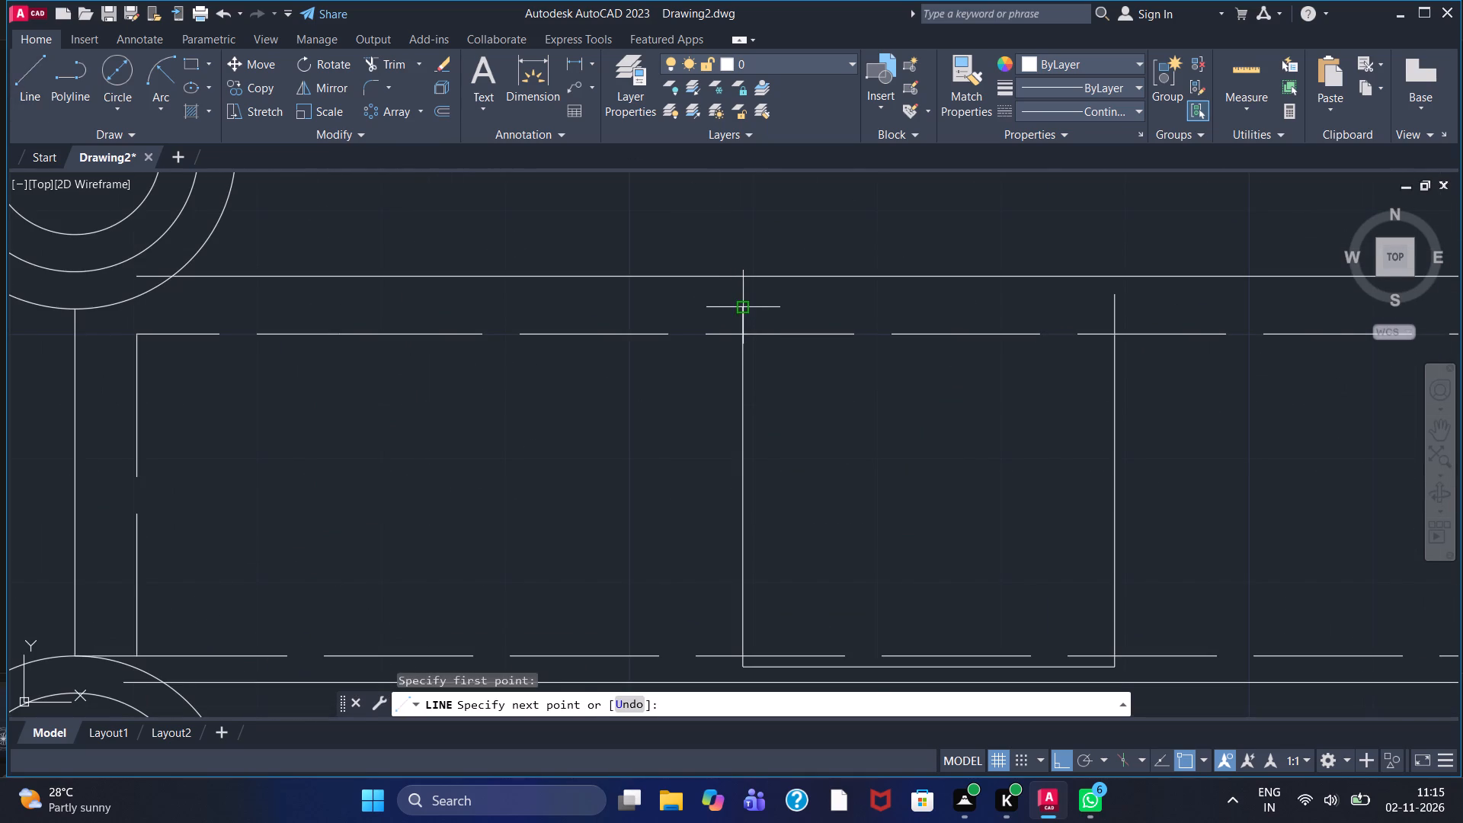
left_click(1170, 322)
right_click(1170, 322)
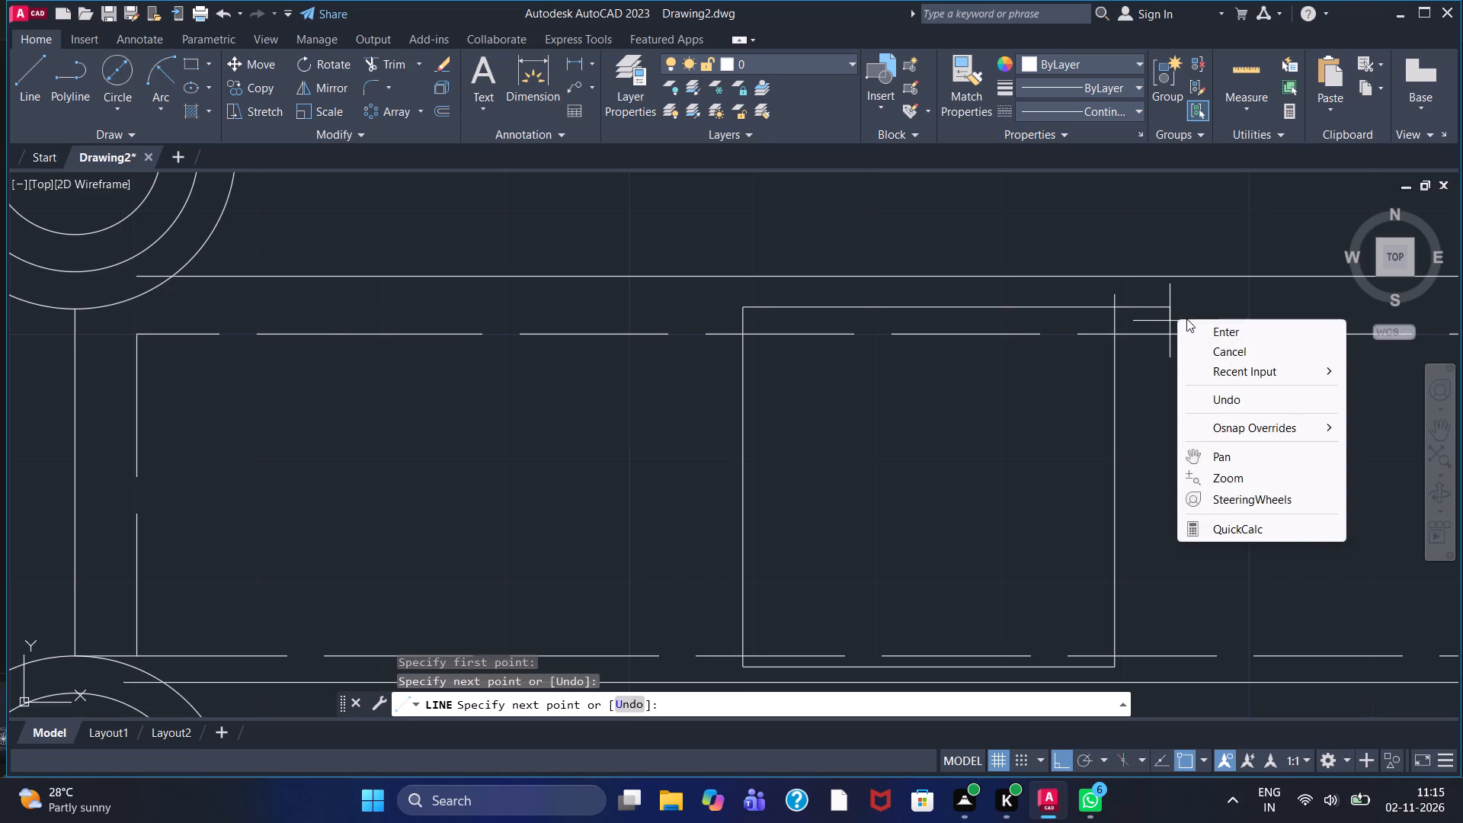
left_click(1203, 330)
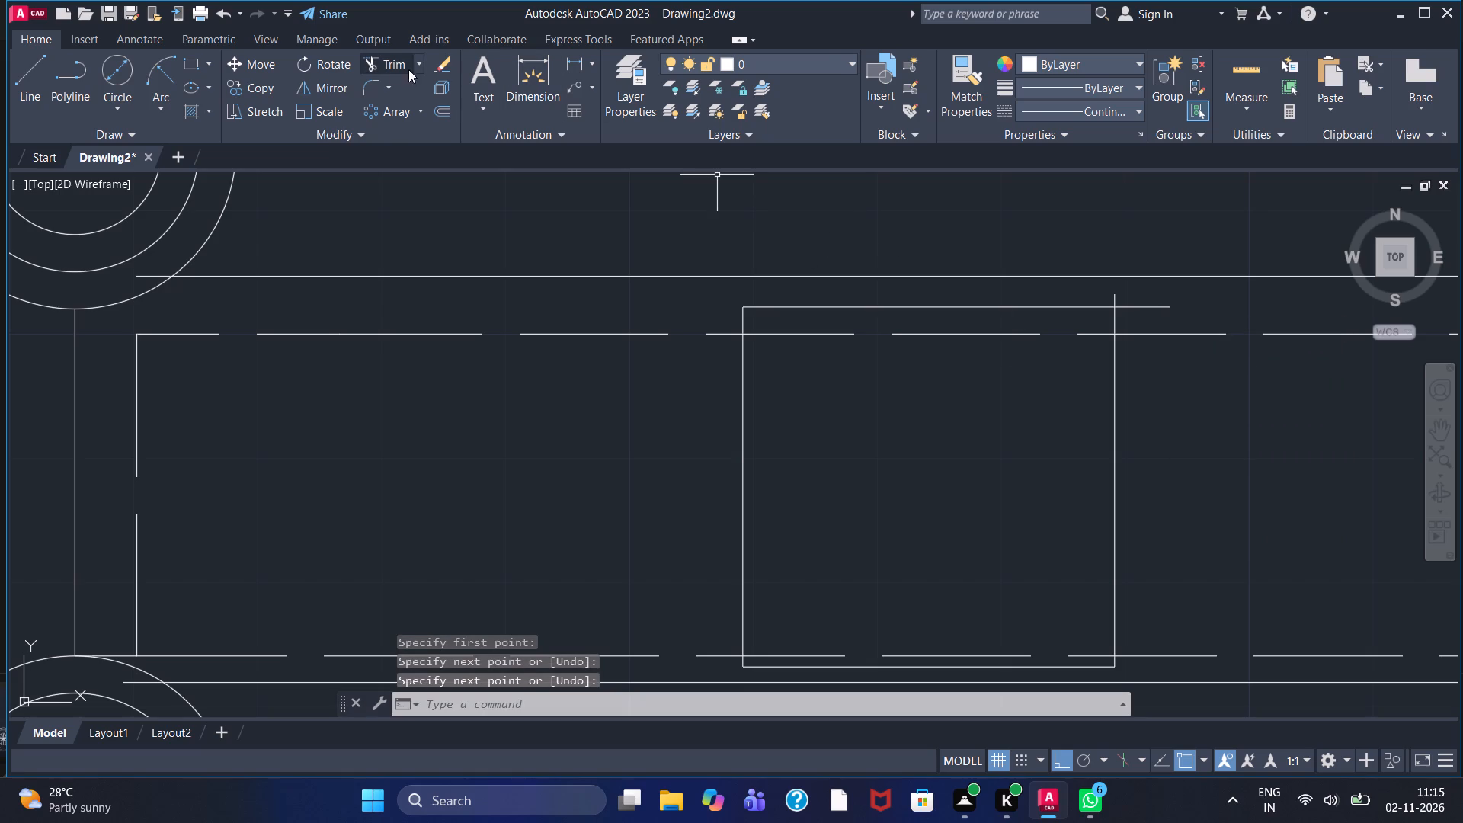
Trim the overhanging line ends at the upper-right corner of the new solid rectangle.
left_click(387, 64)
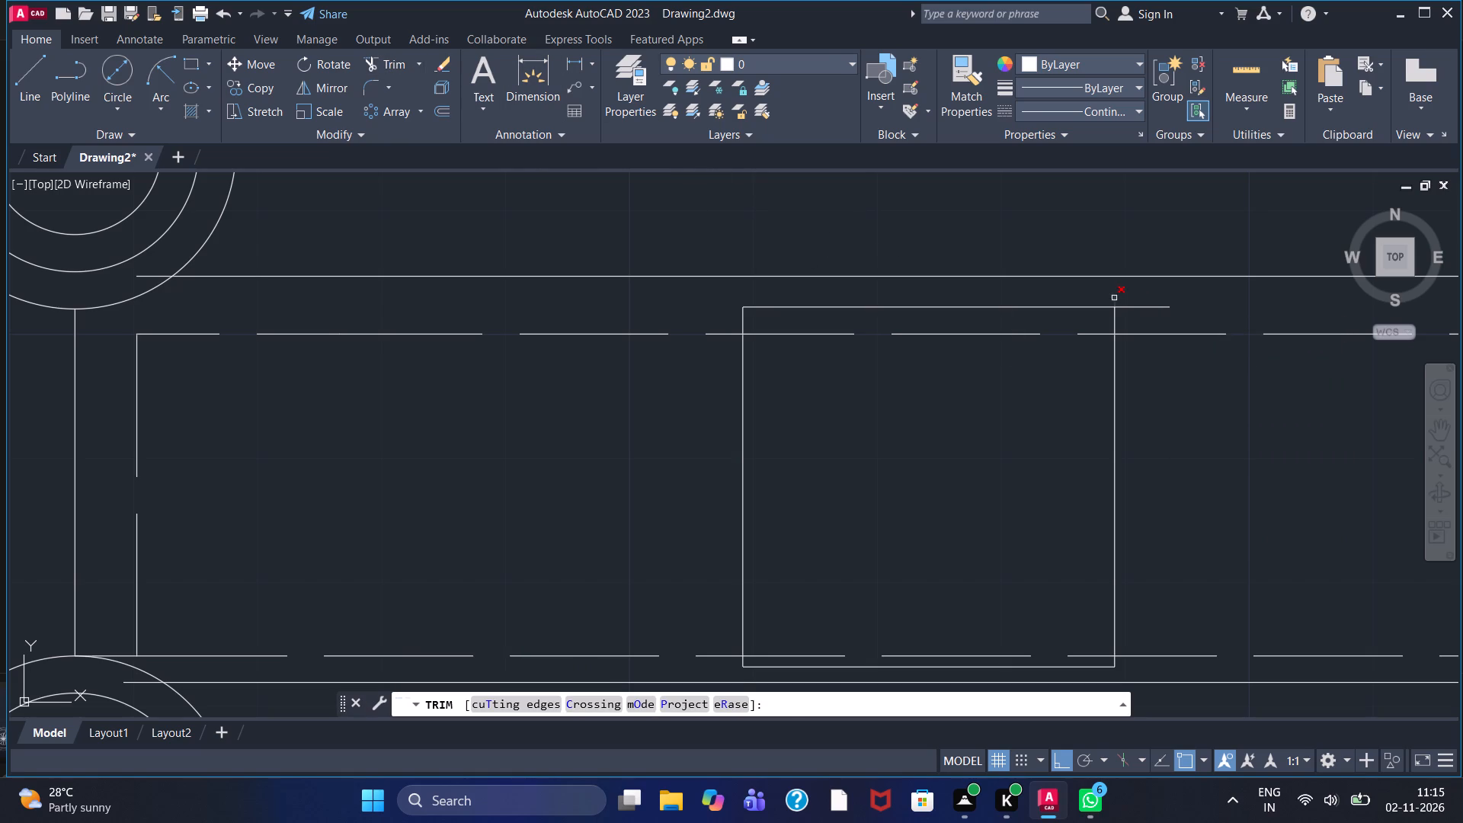
left_click(1112, 299)
double_click(1138, 305)
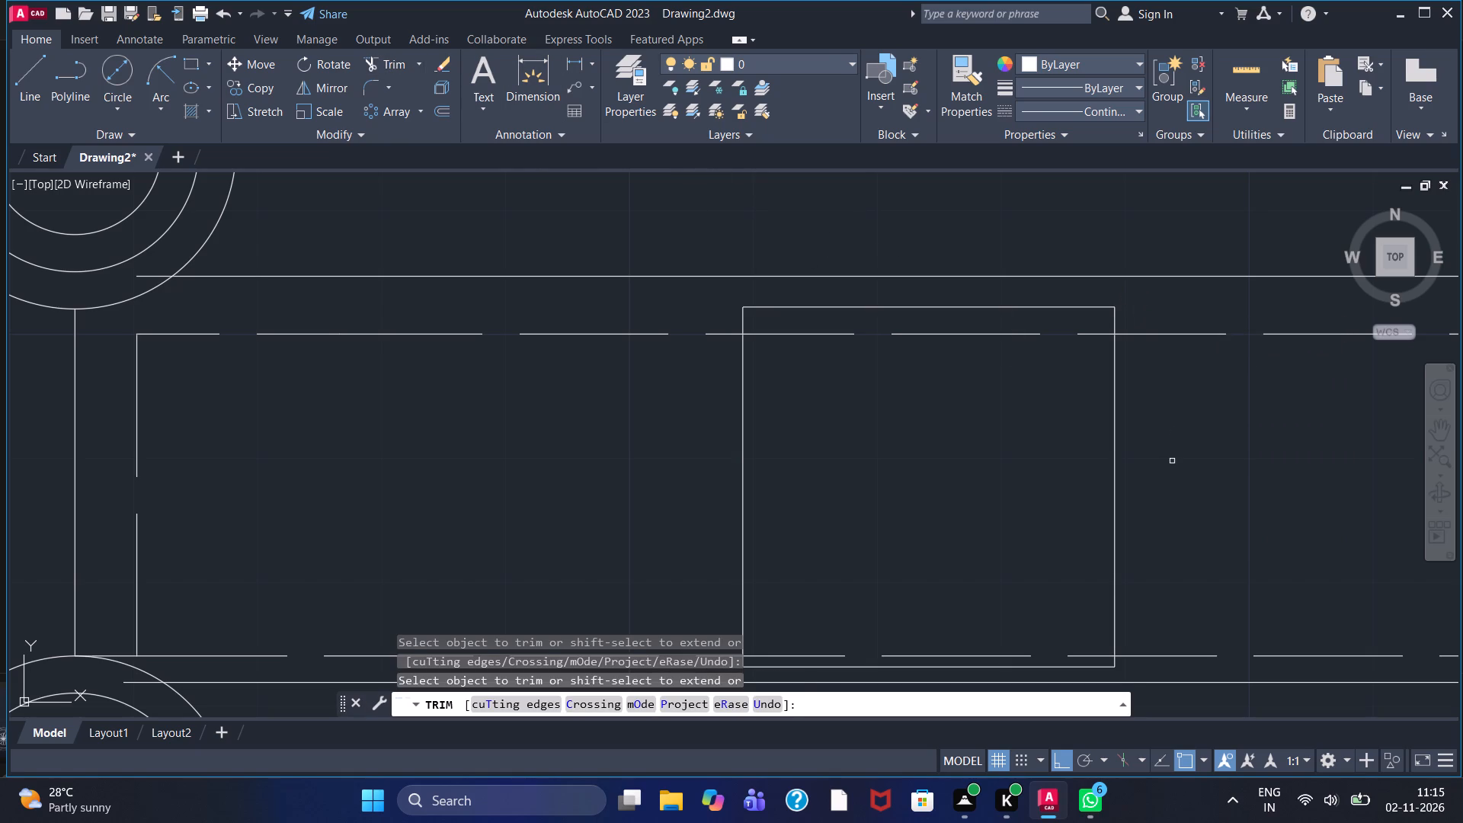
key("Escape")
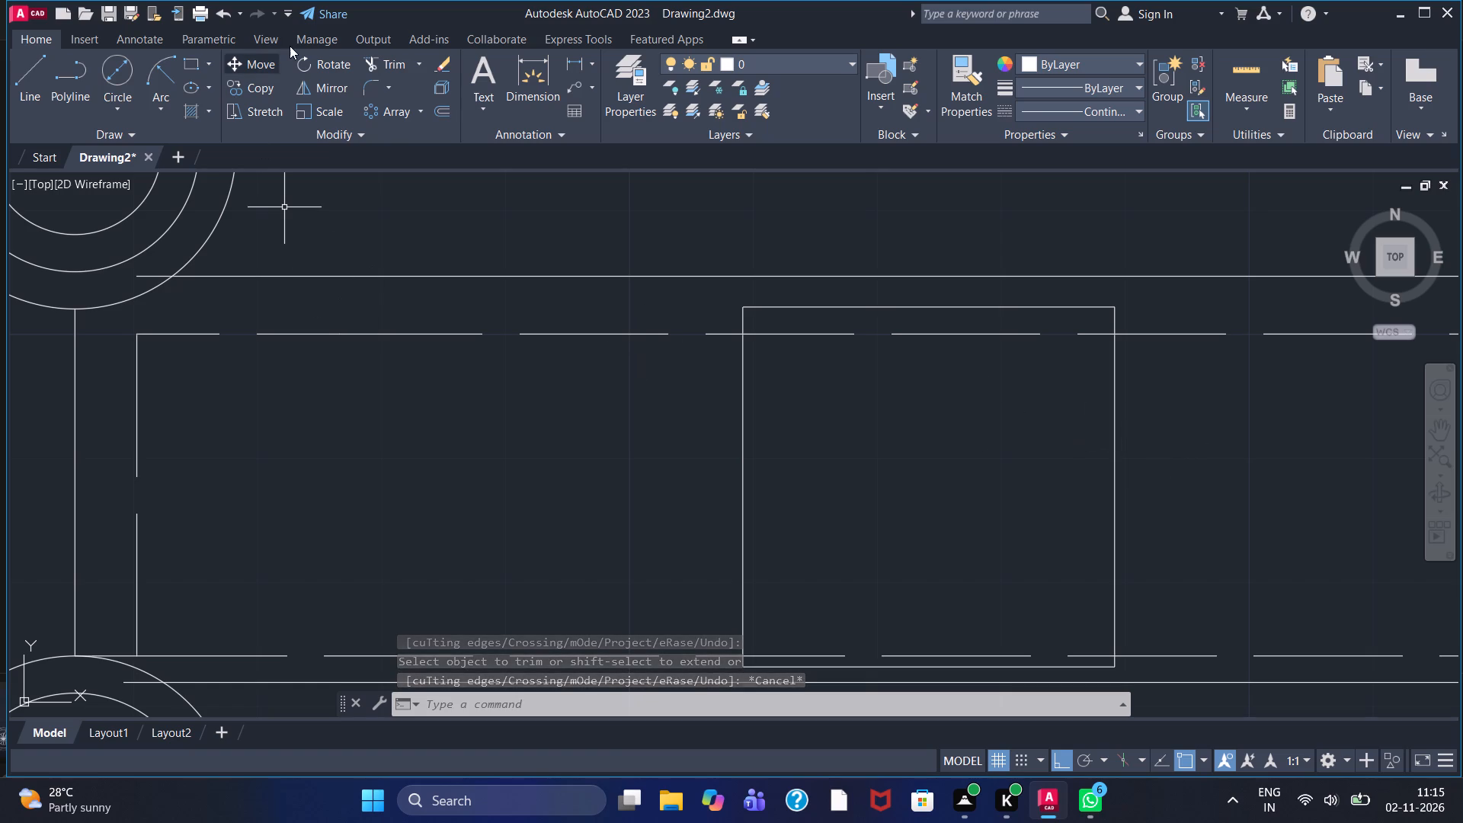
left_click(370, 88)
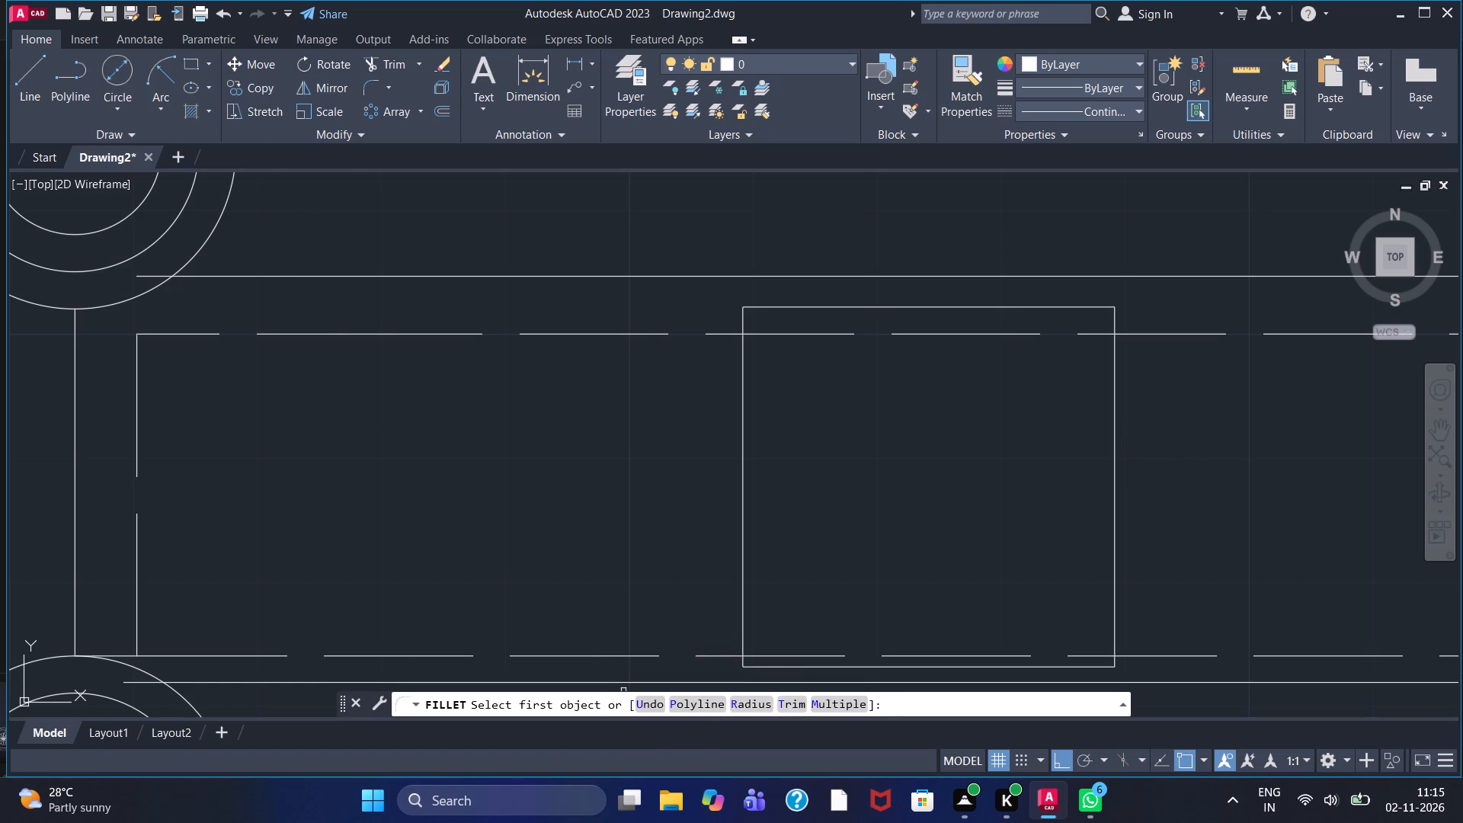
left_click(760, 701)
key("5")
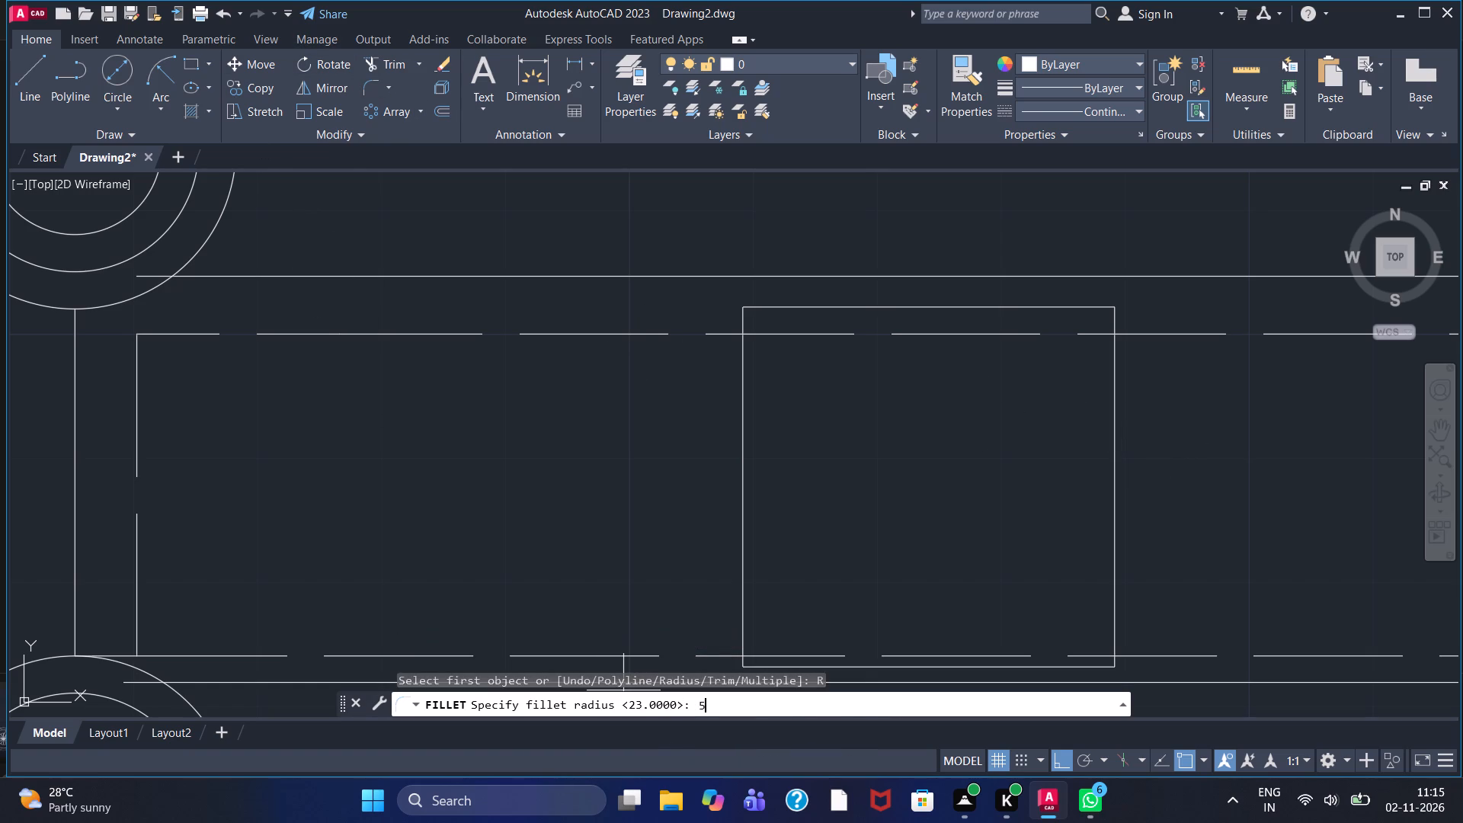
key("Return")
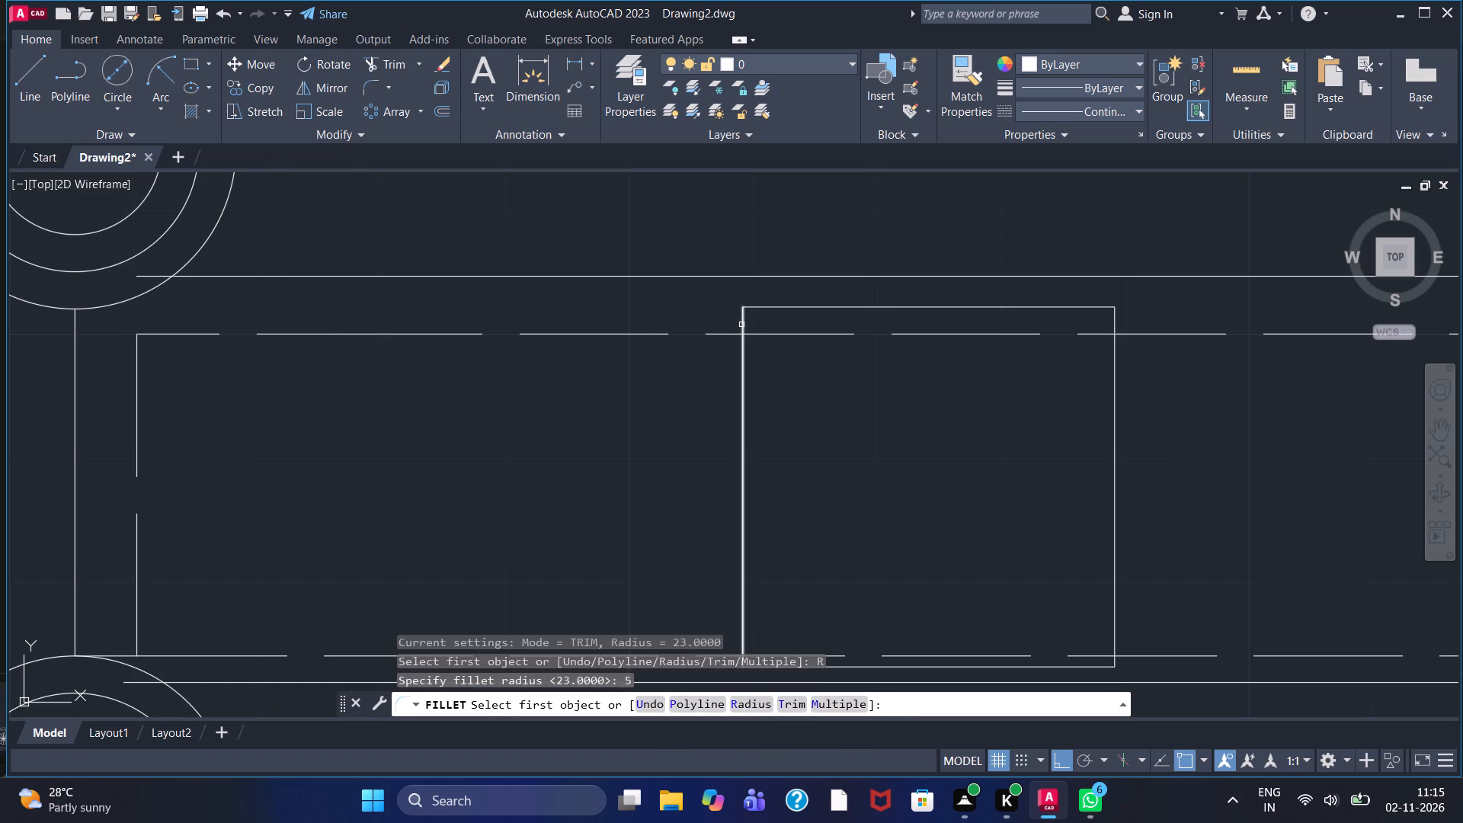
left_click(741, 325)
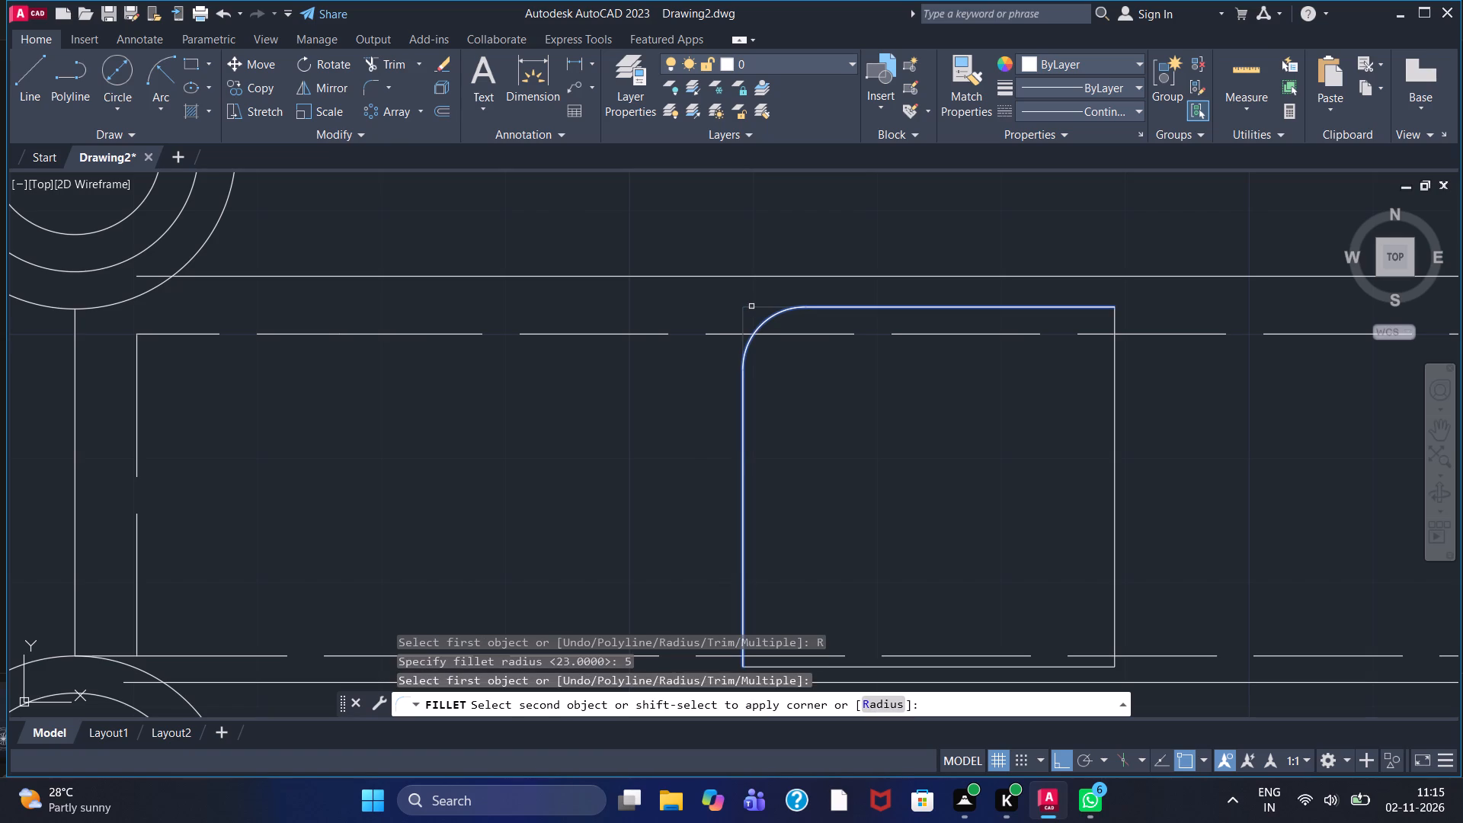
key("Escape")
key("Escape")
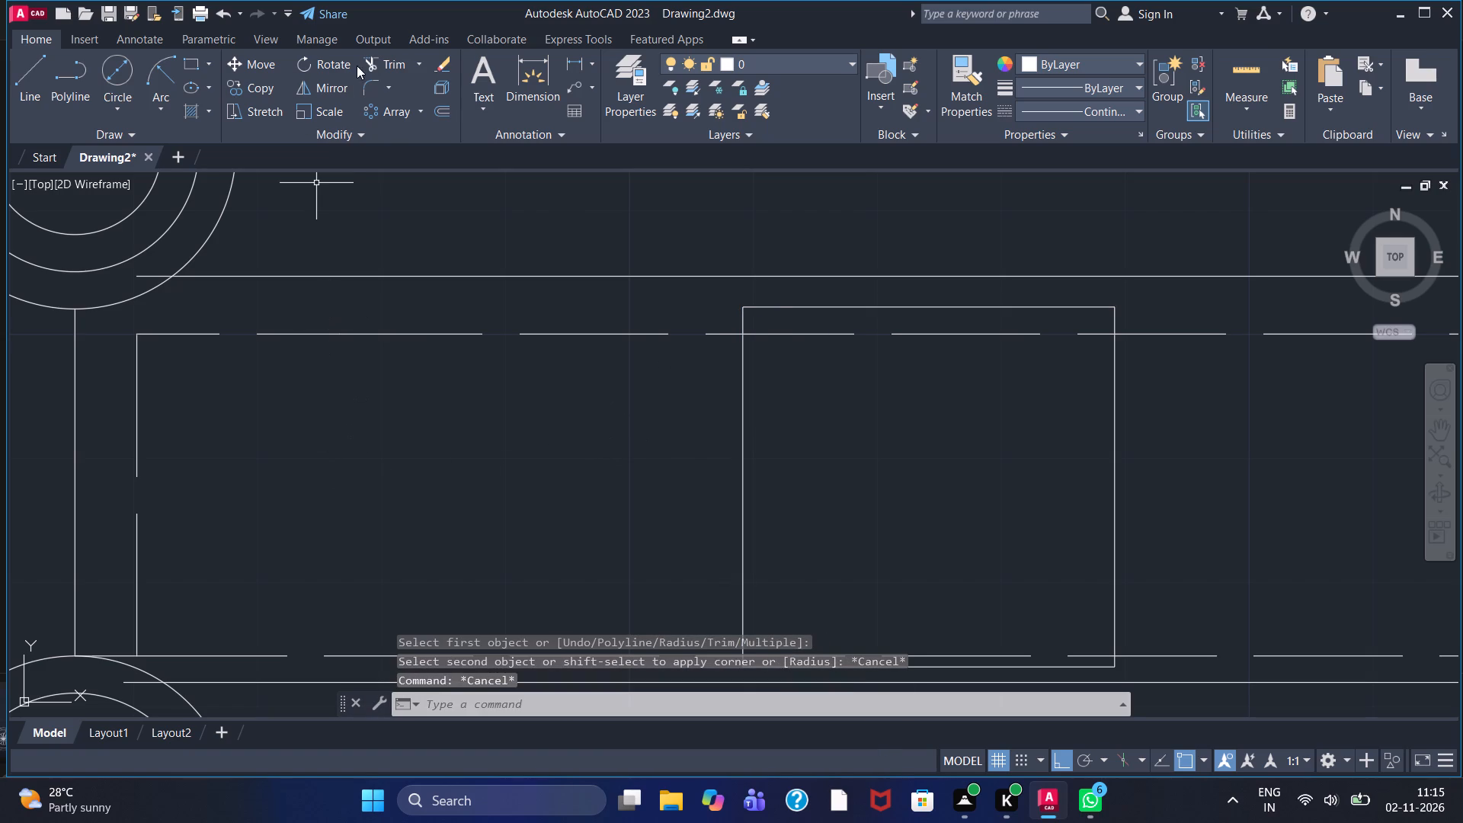
Fillet the two upper corners of the 30-wide solid rectangle with a radius of 3.
left_click(370, 85)
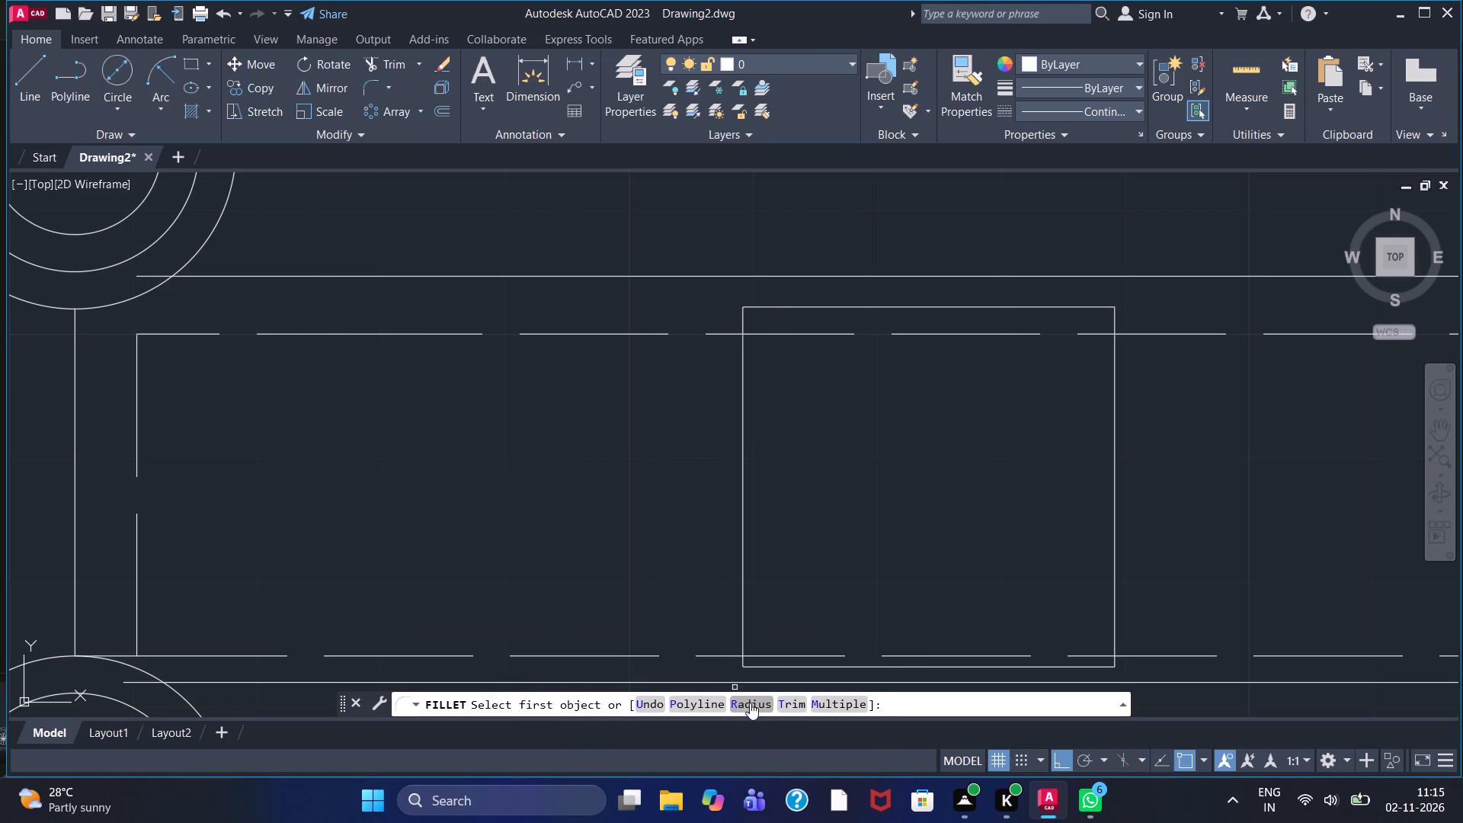
left_click(749, 702)
key("3")
key("Return")
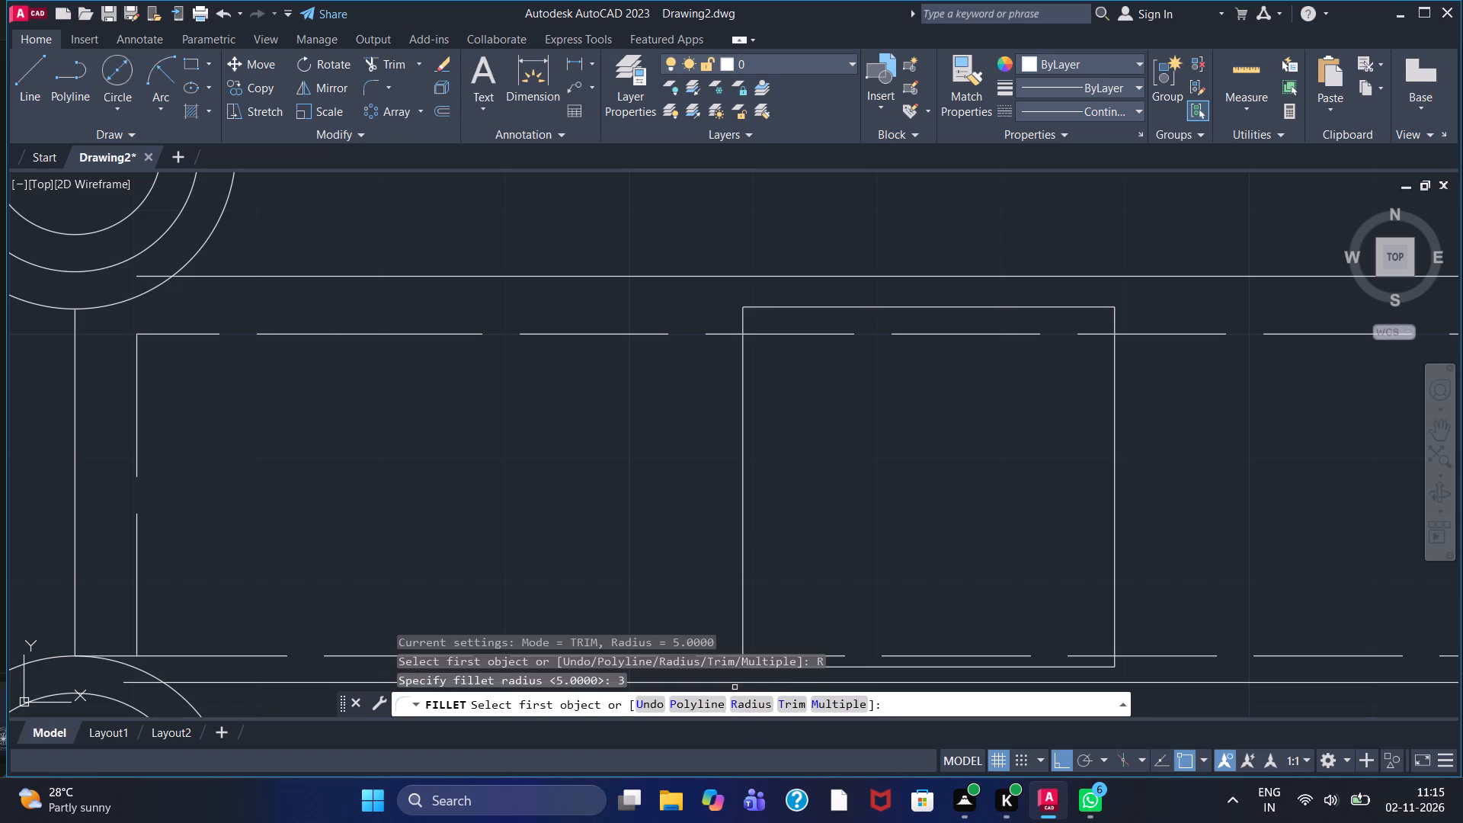
left_click(742, 325)
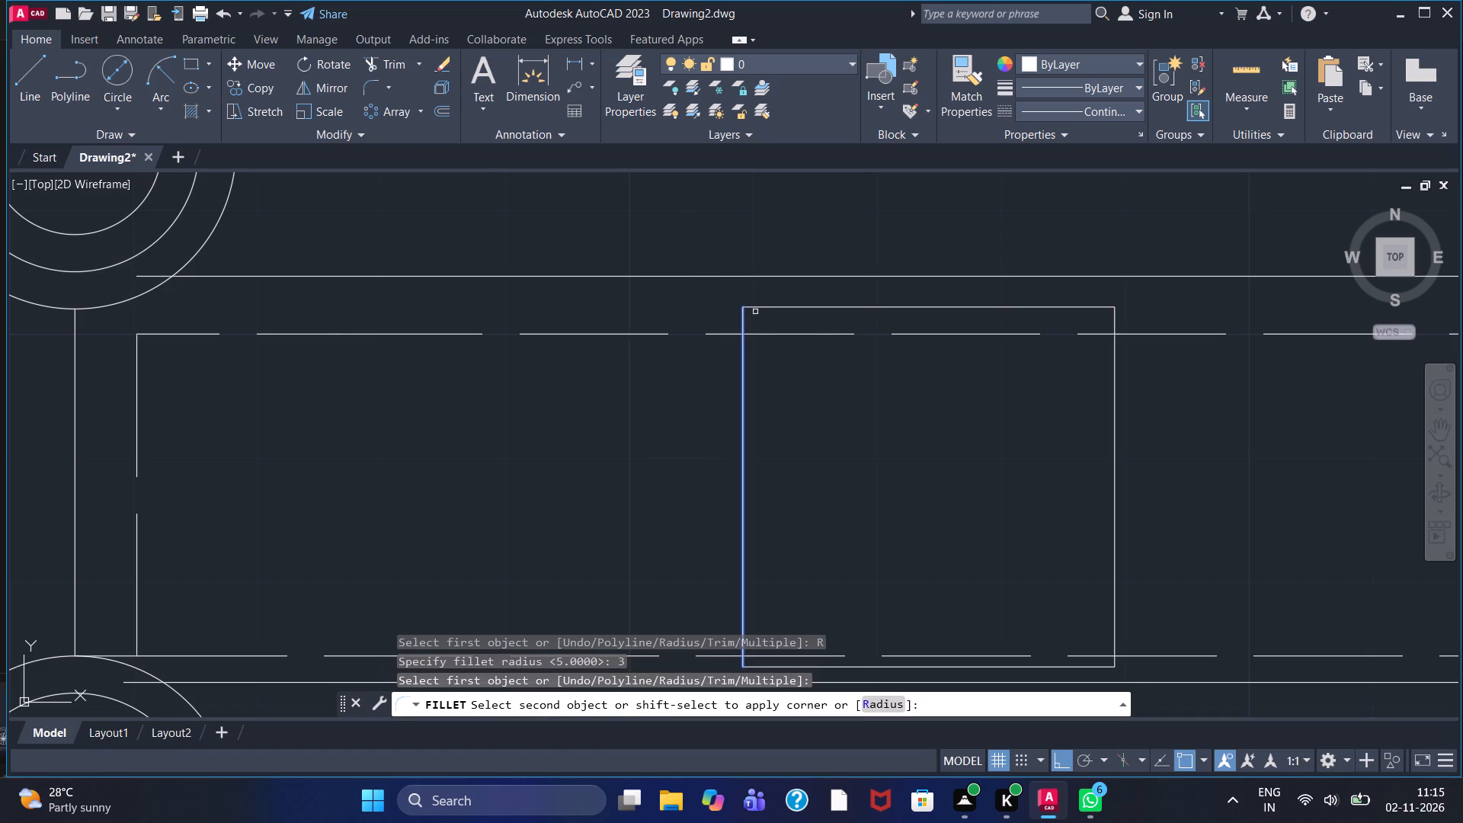
left_click(757, 309)
right_click(760, 311)
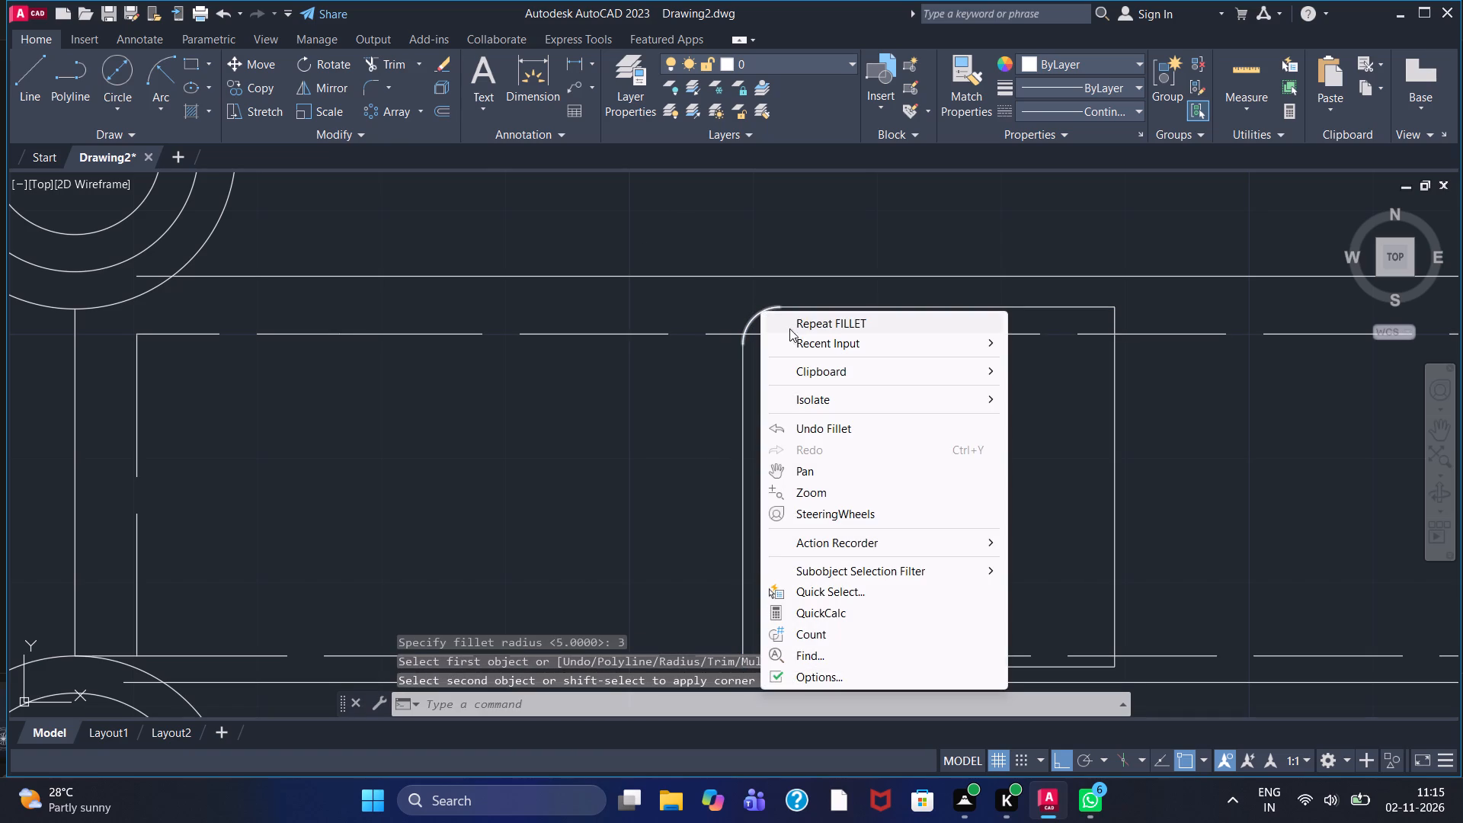
left_click(809, 321)
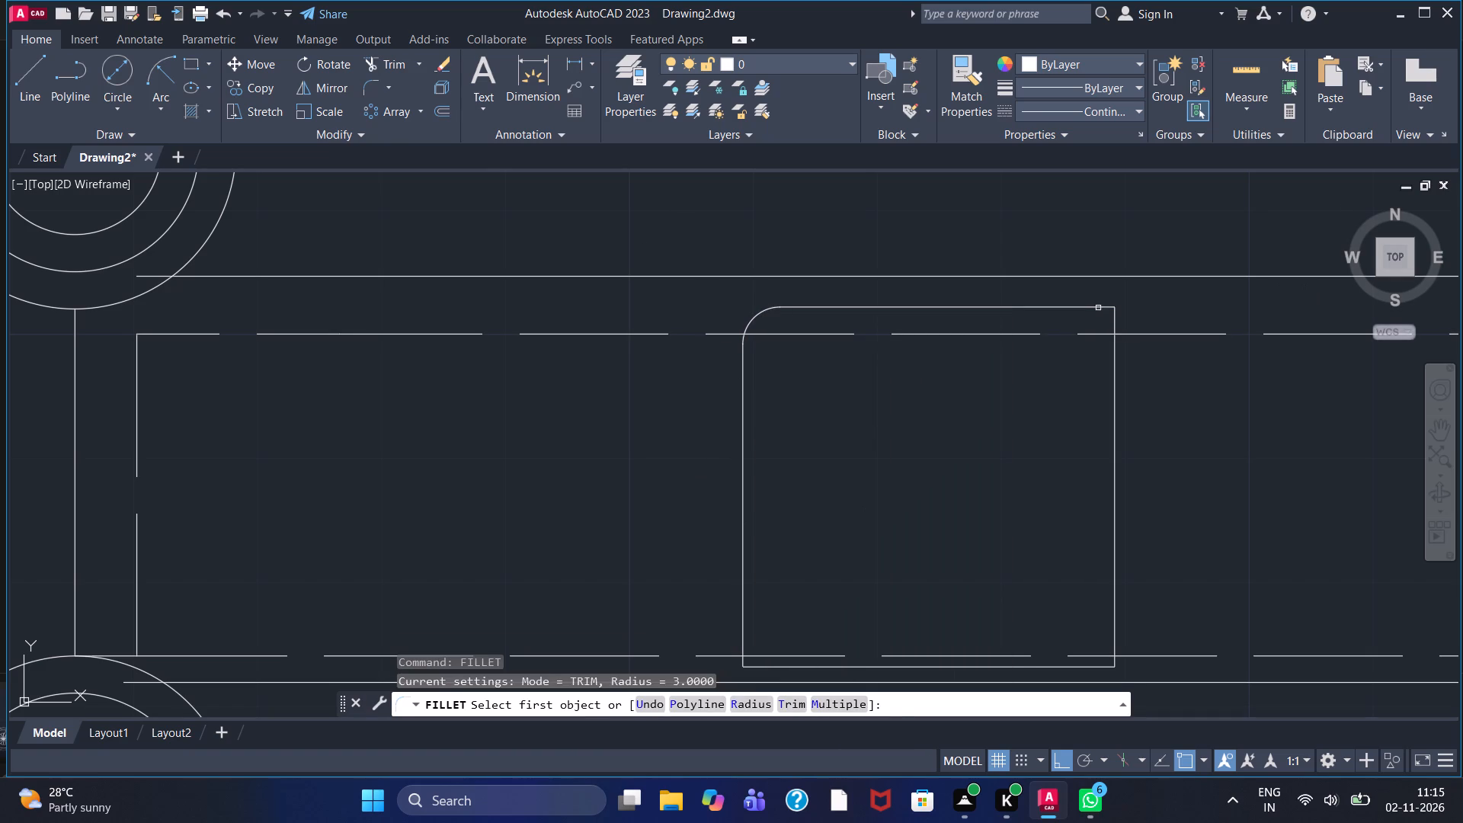
left_click(1100, 306)
left_click(1112, 316)
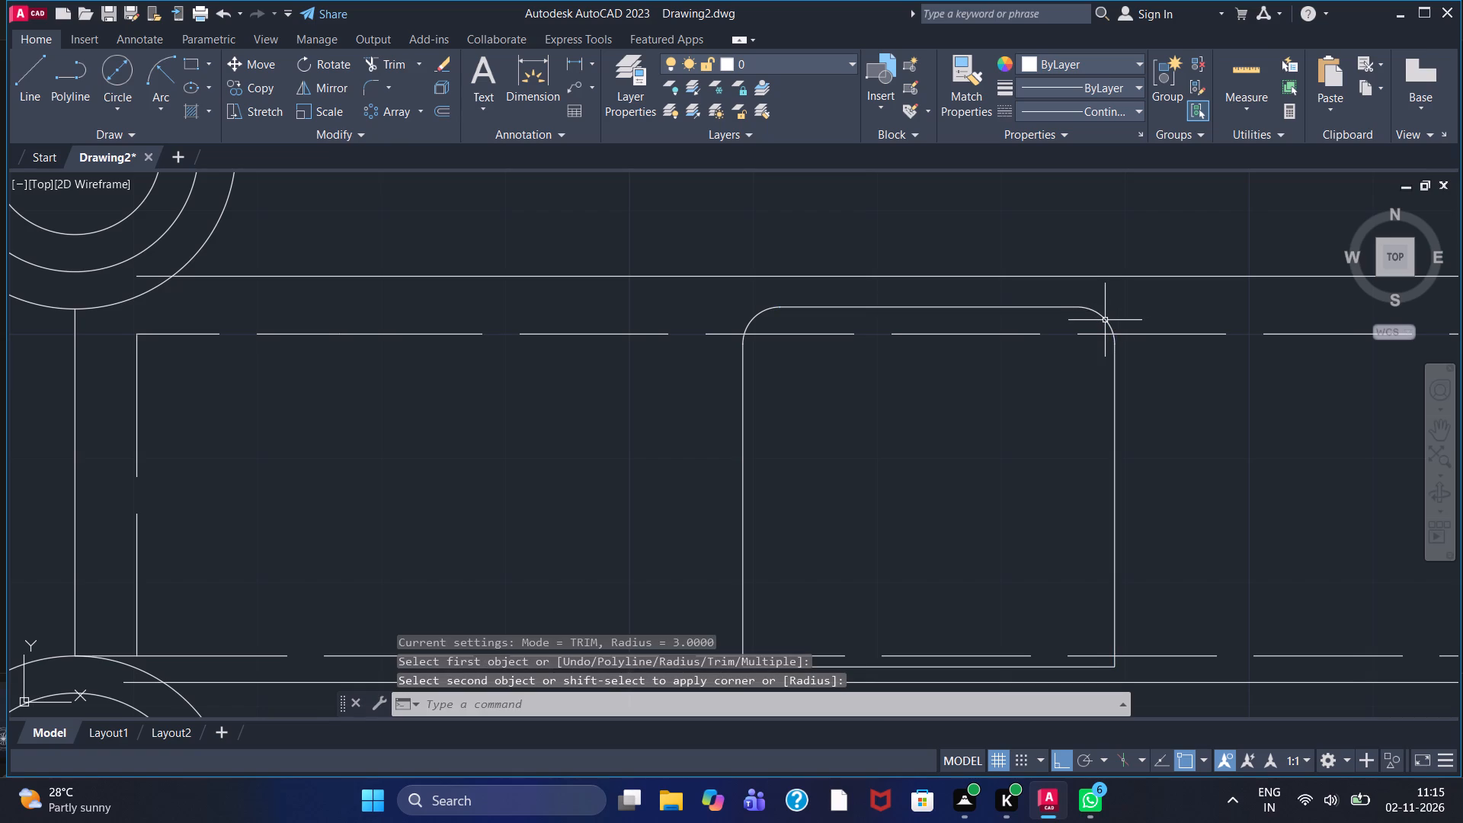
Fillet the two lower corners of the 30-wide solid rectangle with the same radius of 3.
right_click(1105, 320)
left_click(1117, 329)
middle_click_drag(1074, 586, 1041, 515)
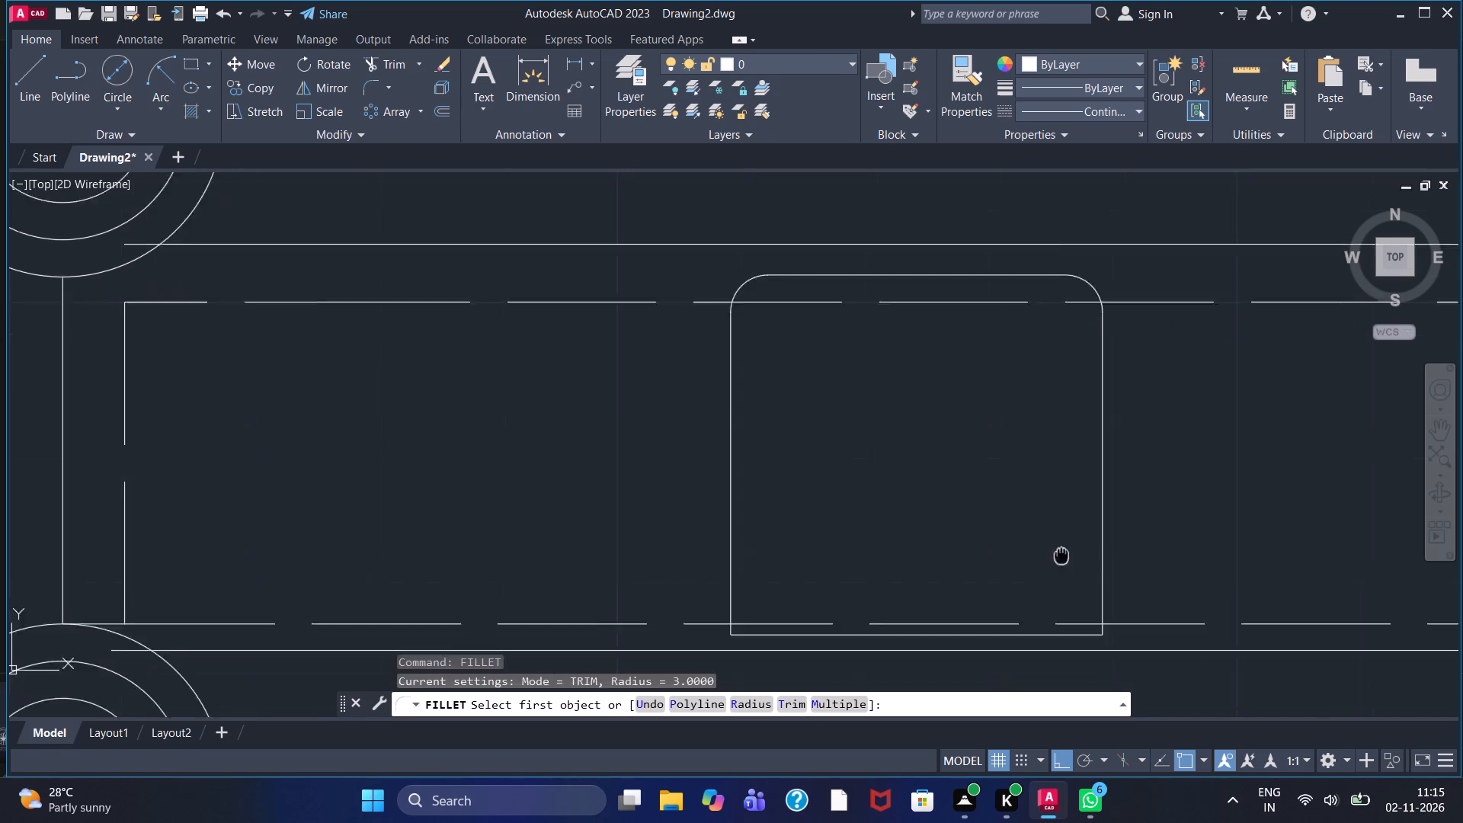
middle_click_drag(1041, 515, 1004, 457)
left_click(1034, 541)
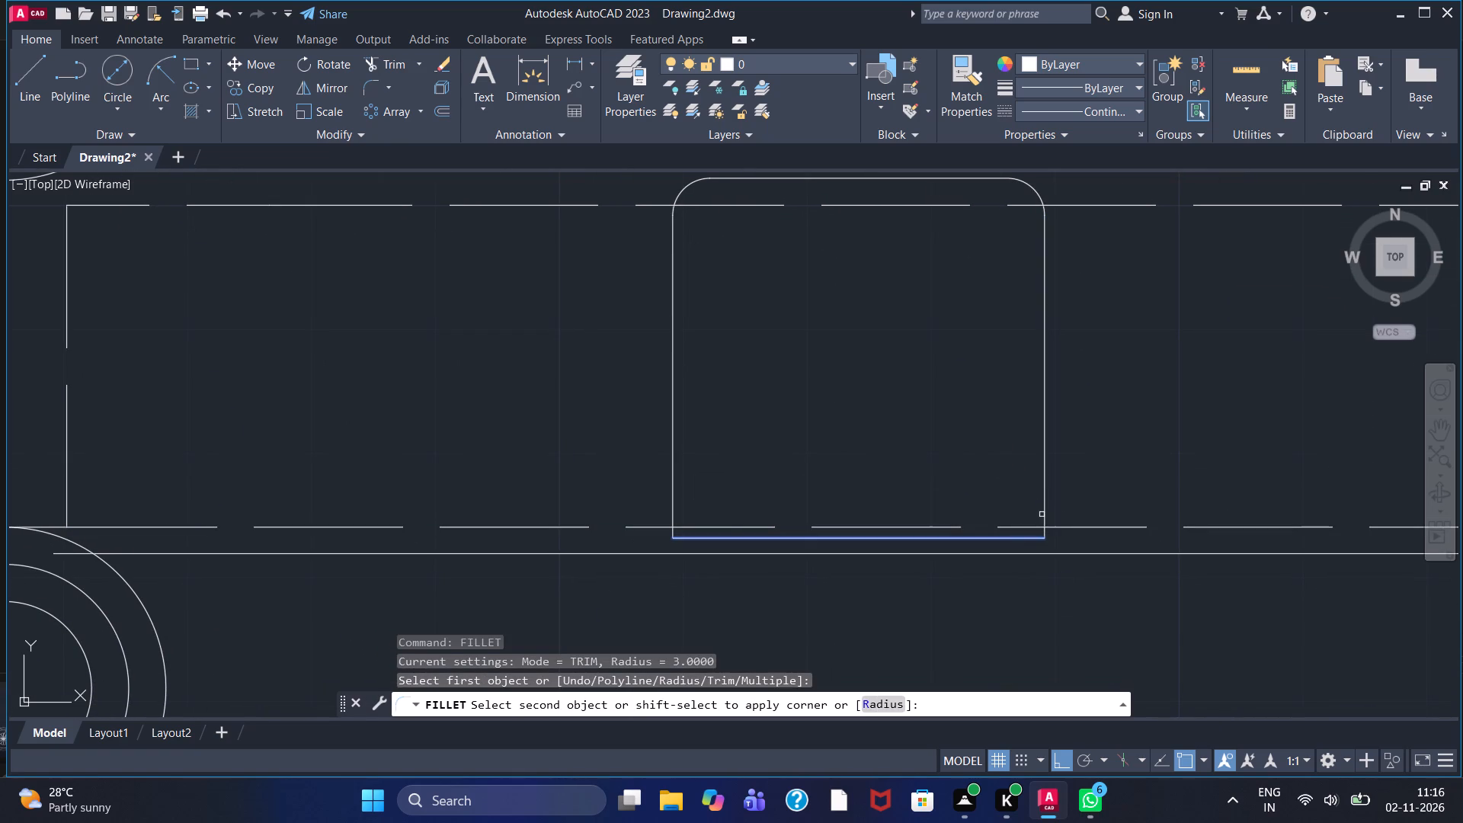
left_click(1043, 509)
right_click(1019, 489)
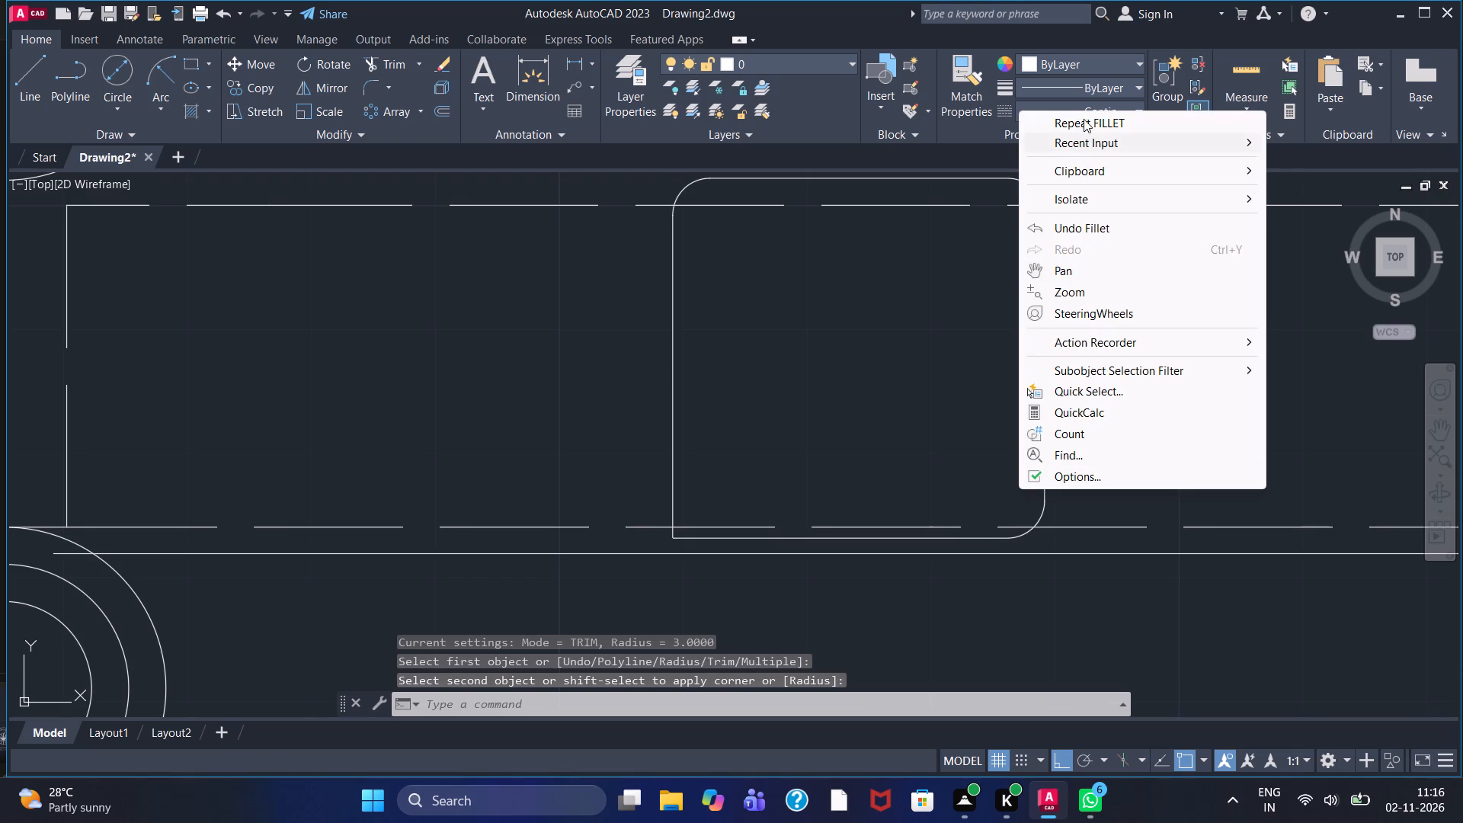
left_click(1084, 116)
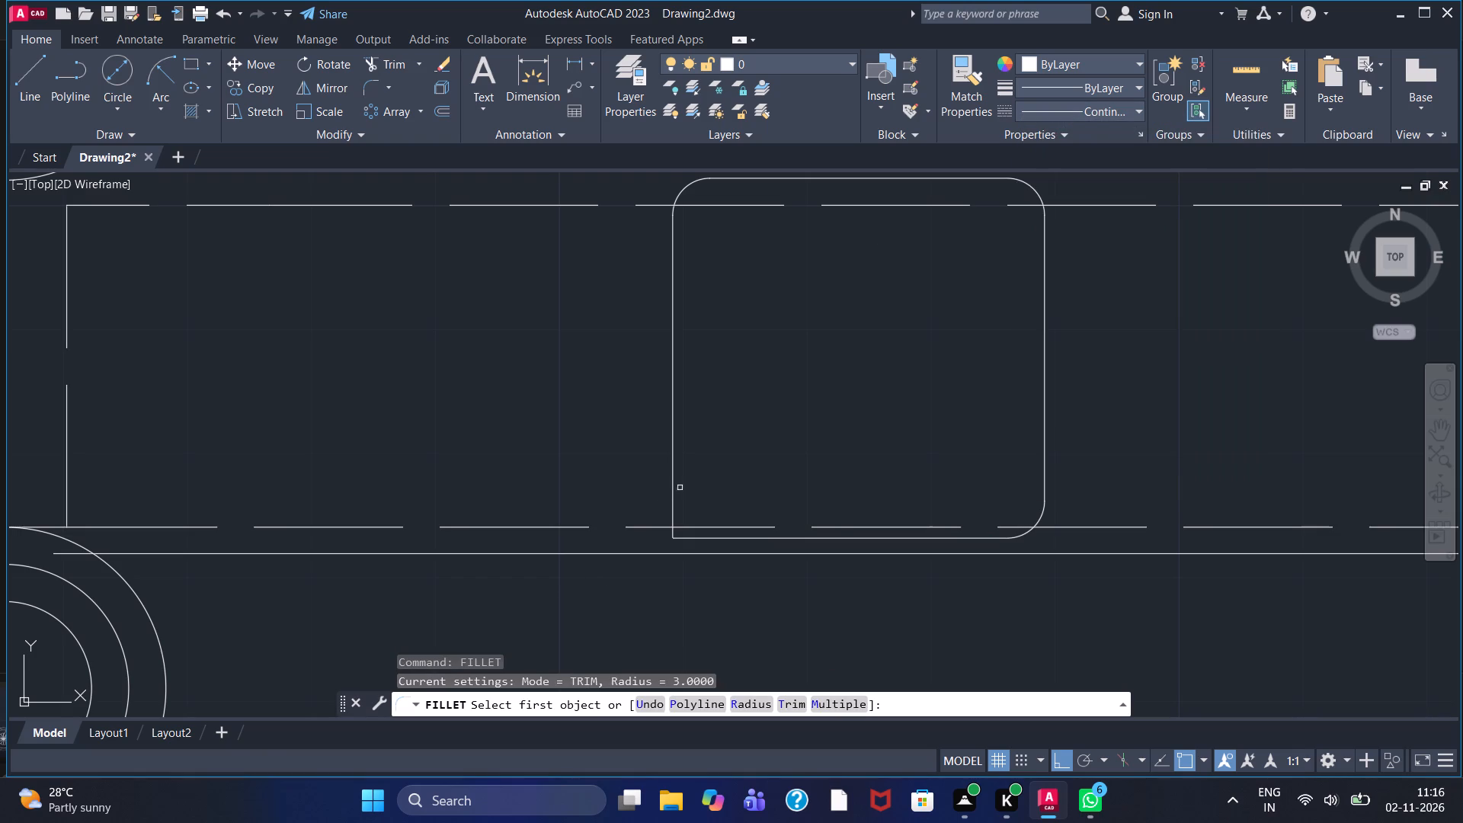
left_click(673, 488)
left_click(685, 538)
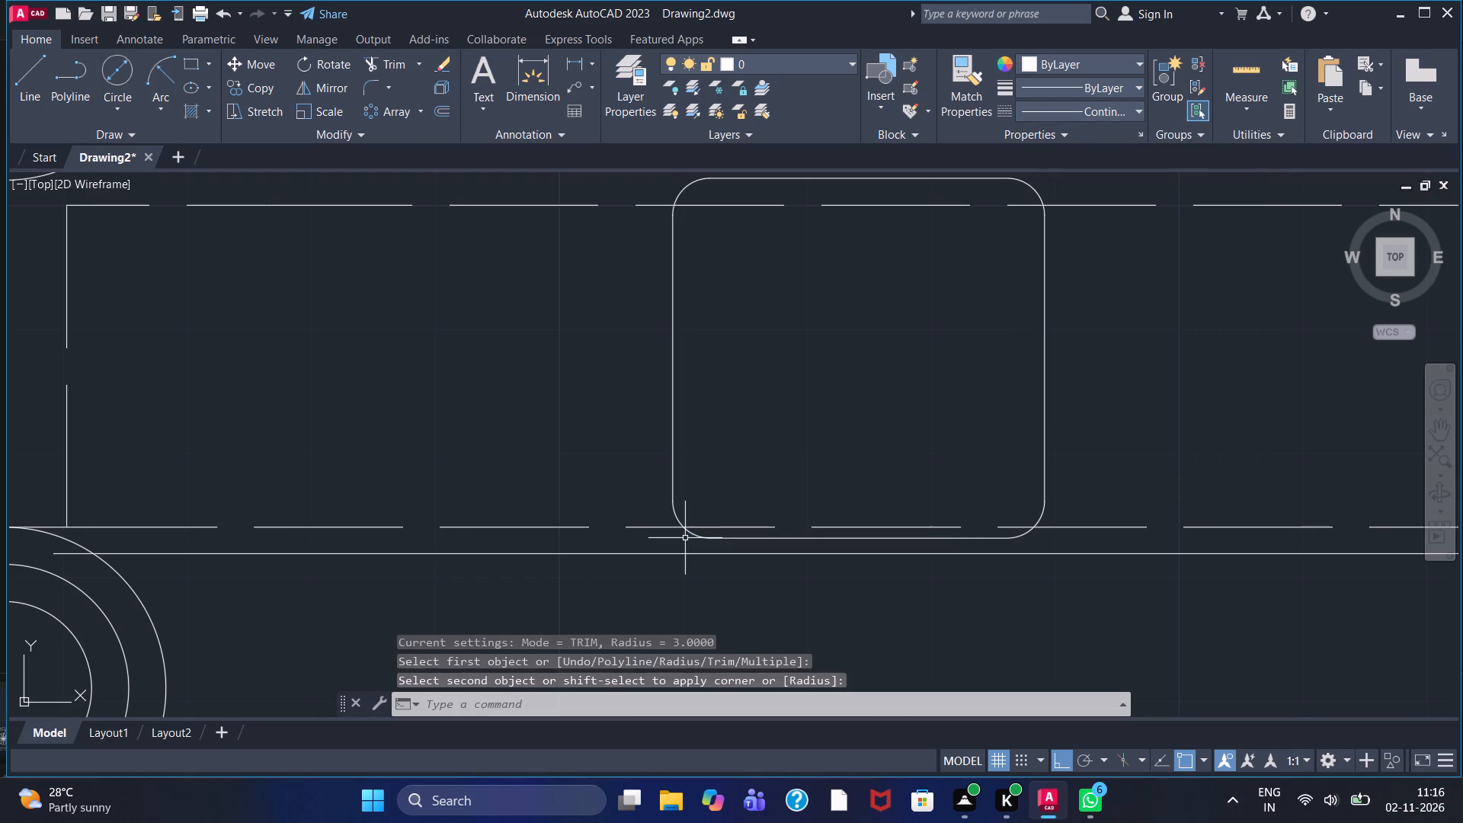
key("Escape")
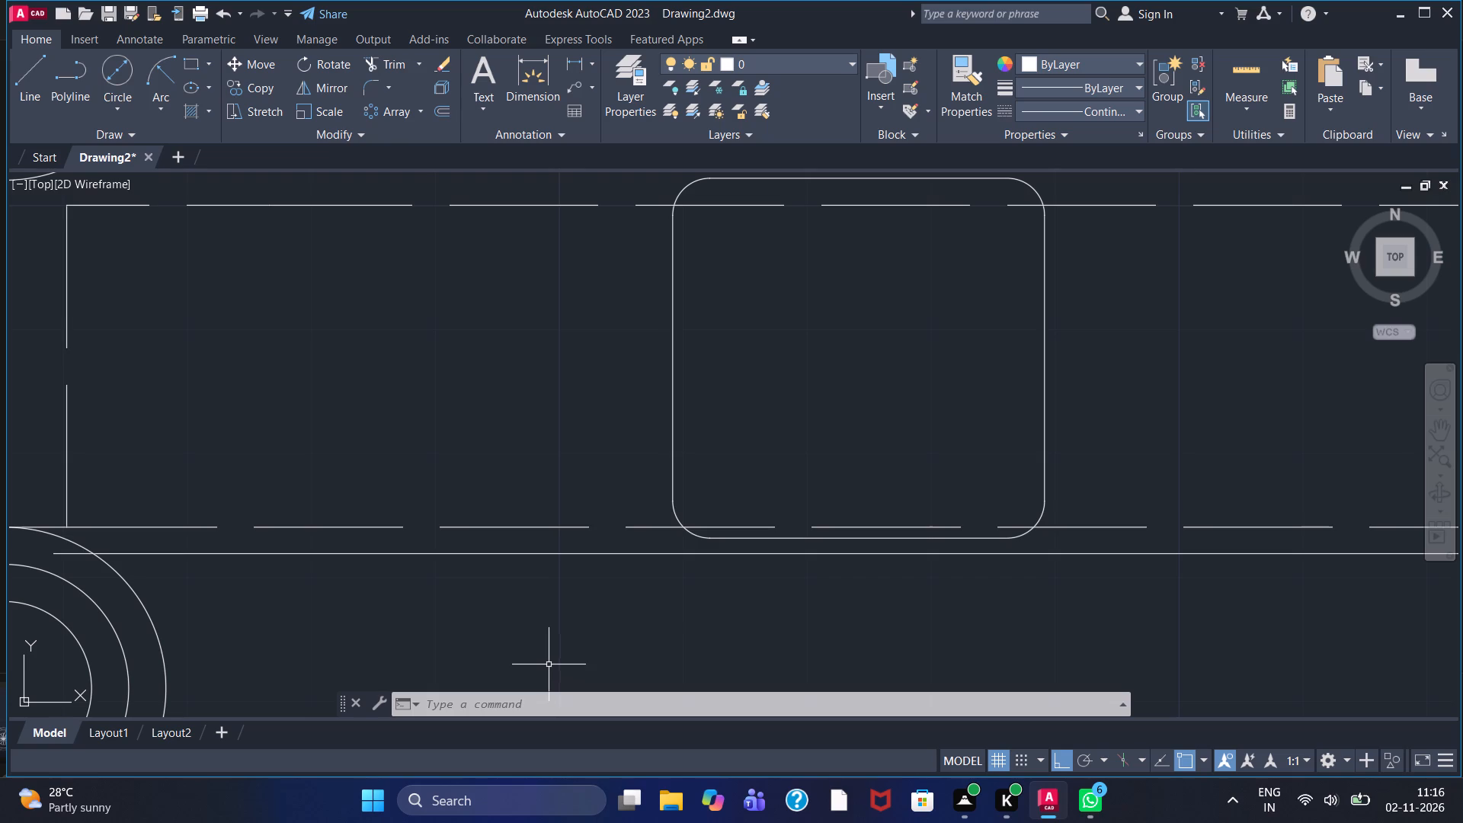
Draw a closed rectangle of lines, 20 wide by 18 high, inside the rounded solid rectangle.
scroll(551, 664, "down", 1)
scroll(550, 662, "up", 1)
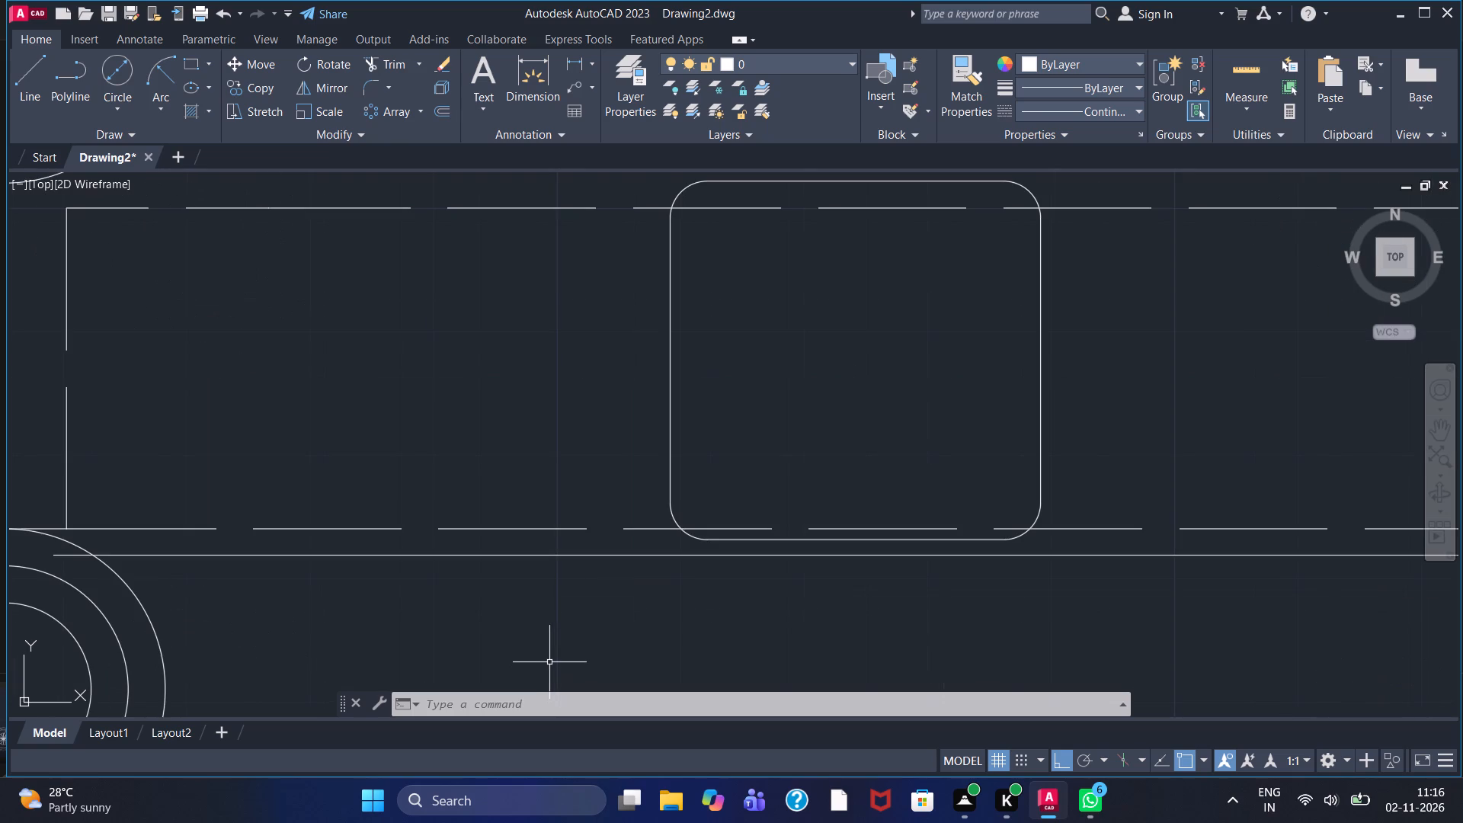
middle_click_drag(771, 447, 731, 470)
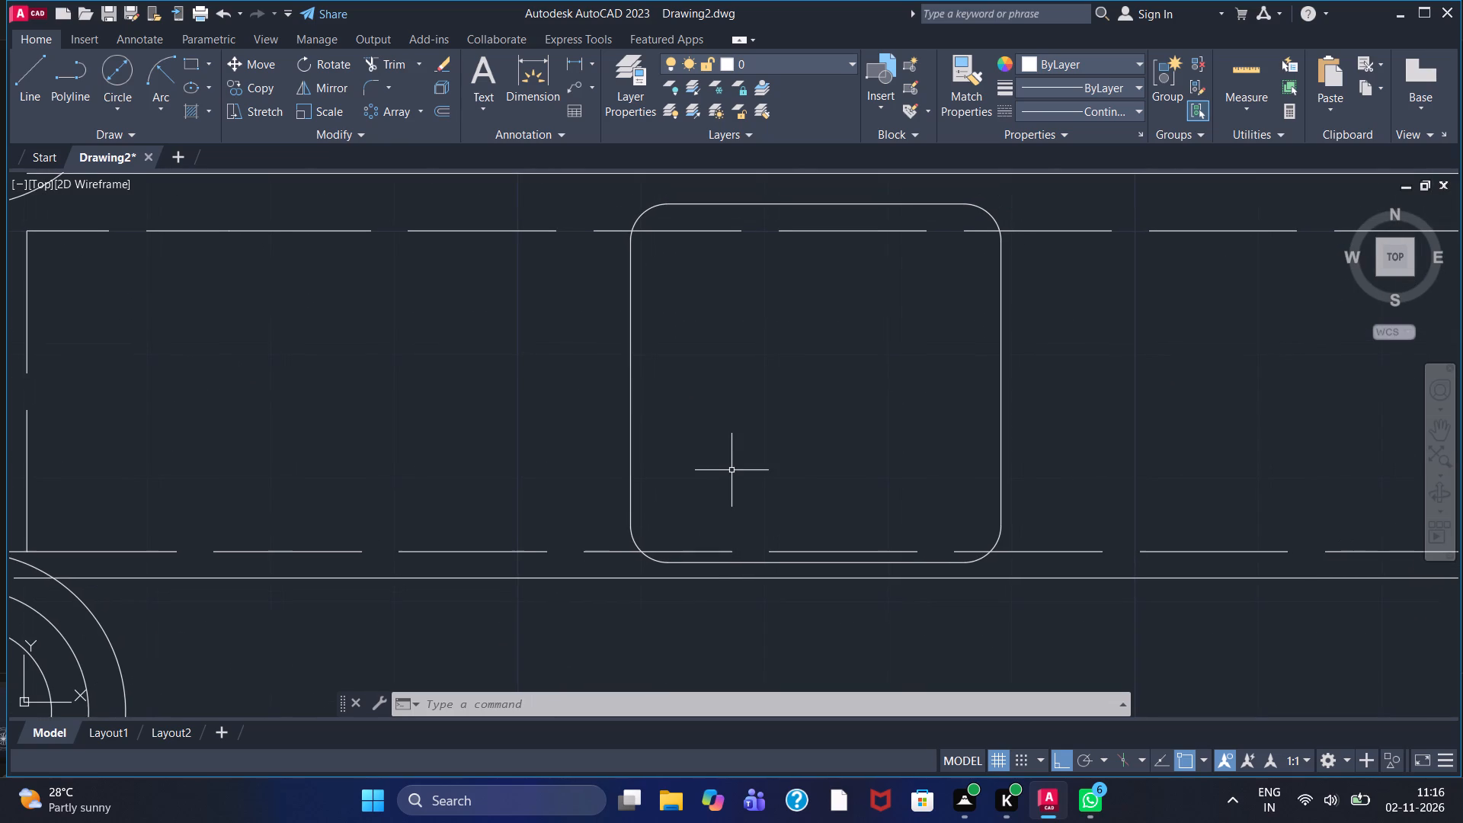
left_click(24, 89)
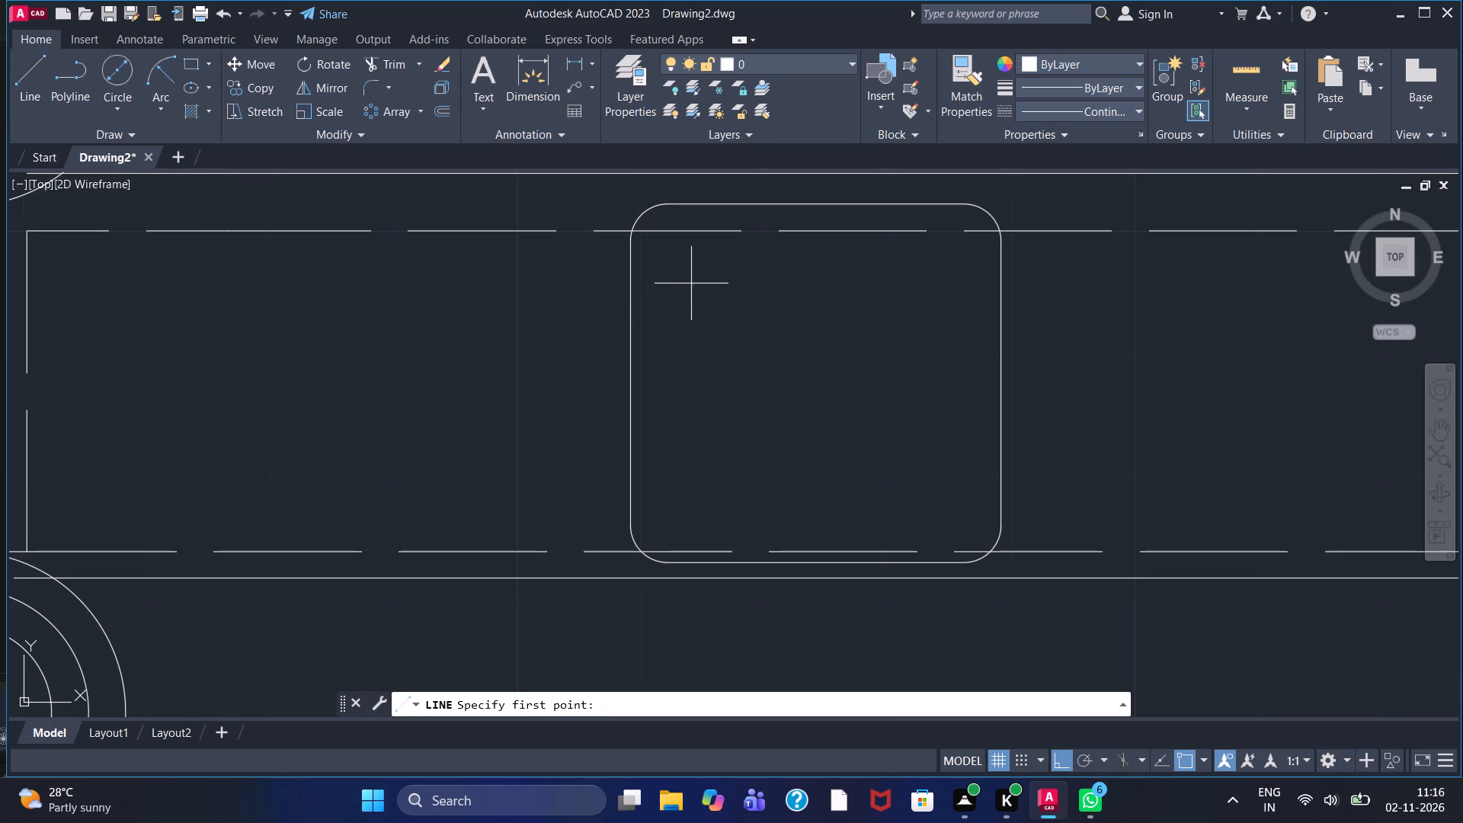
left_click(691, 276)
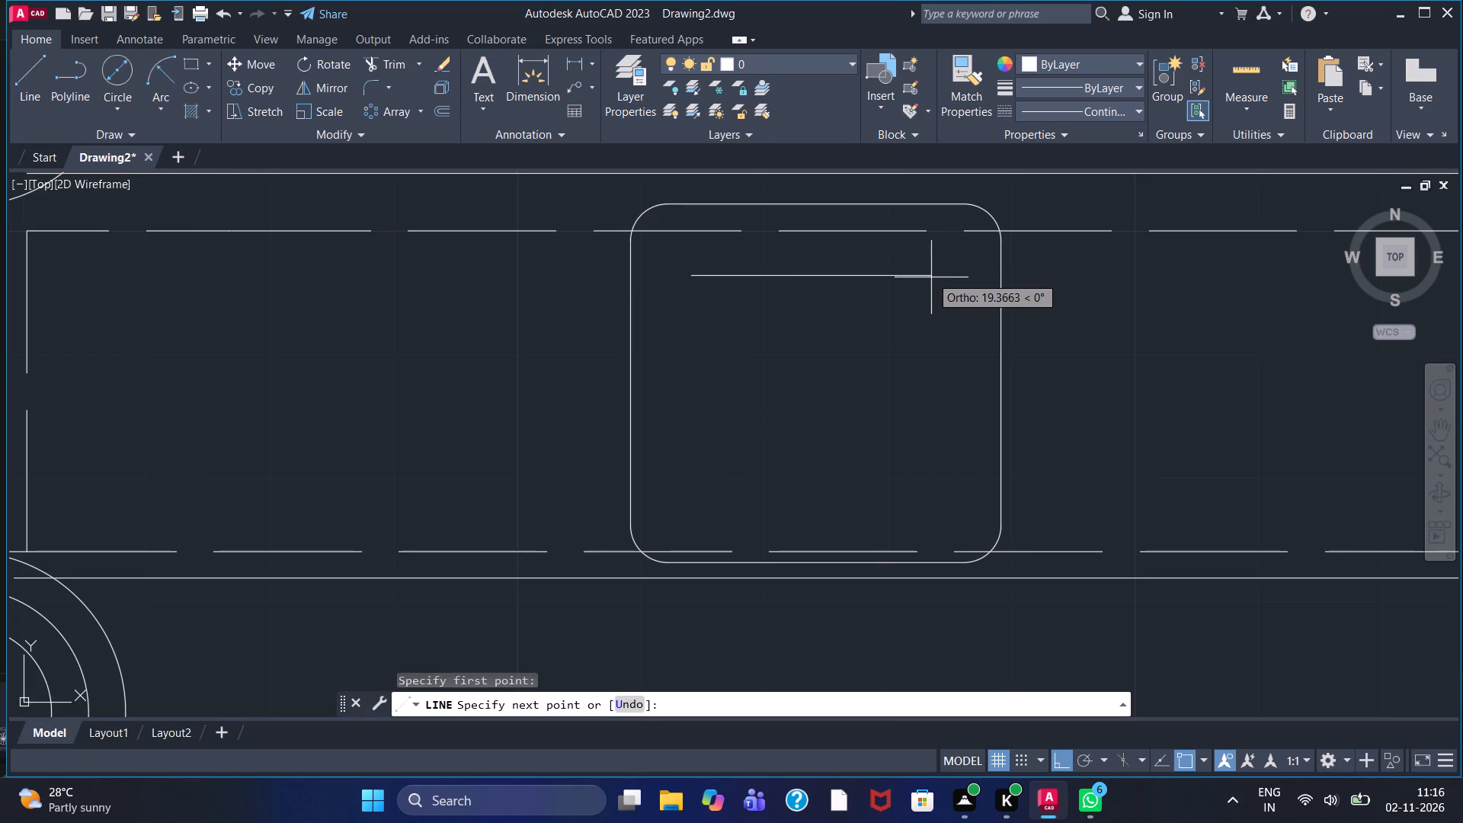
key("2")
key("0")
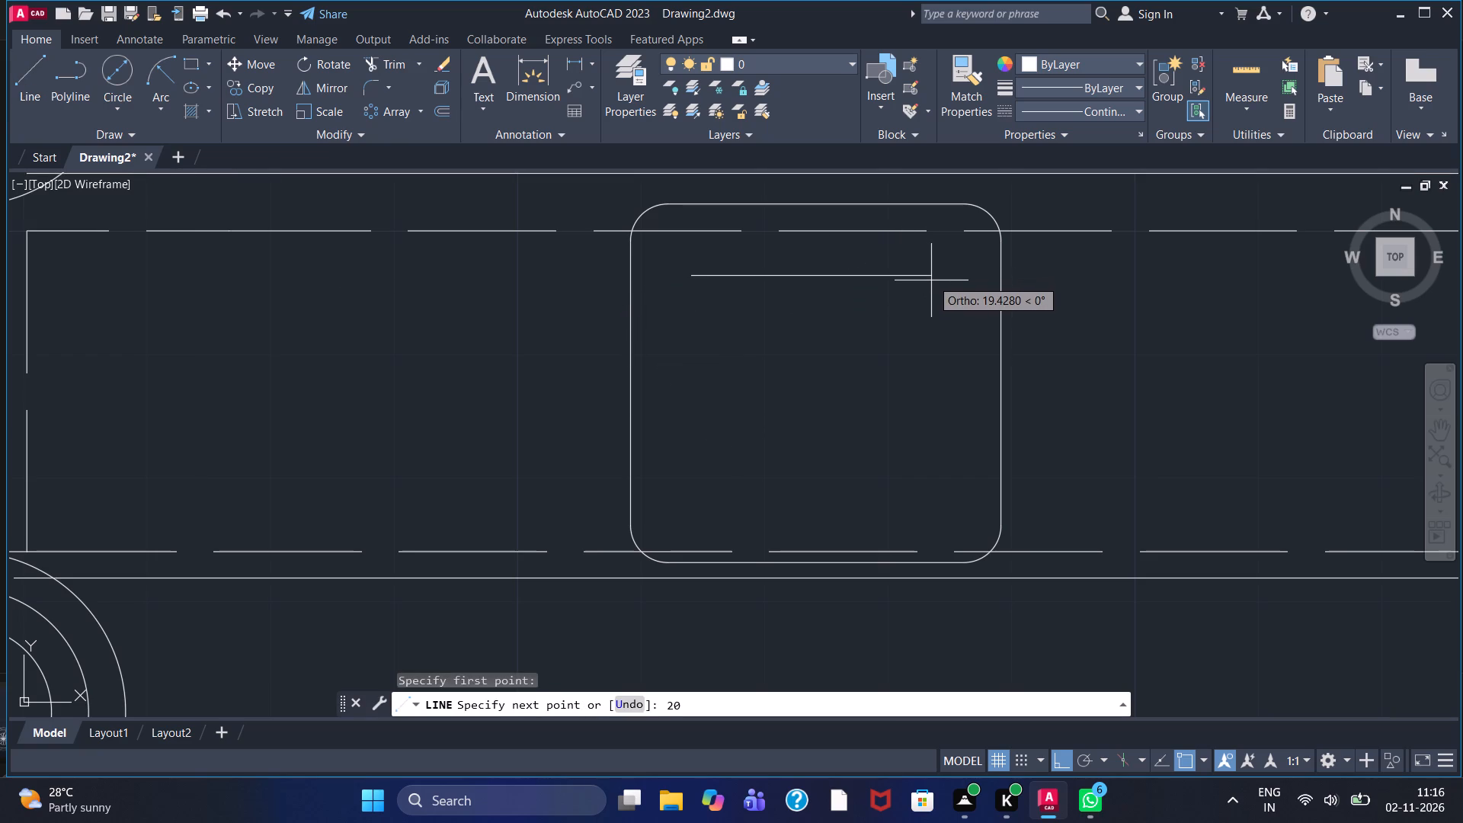
key("Return")
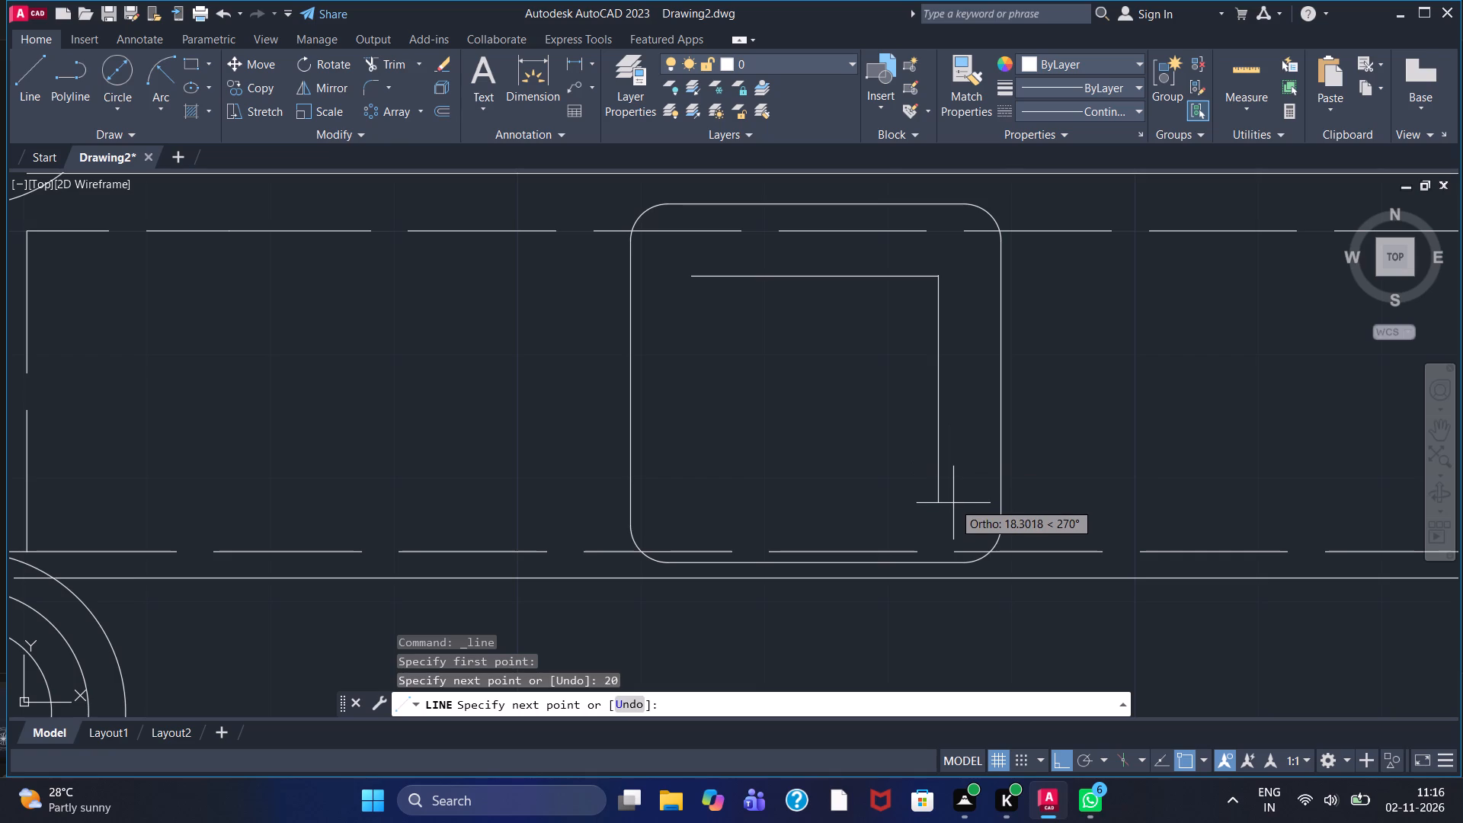
key("1")
key("8")
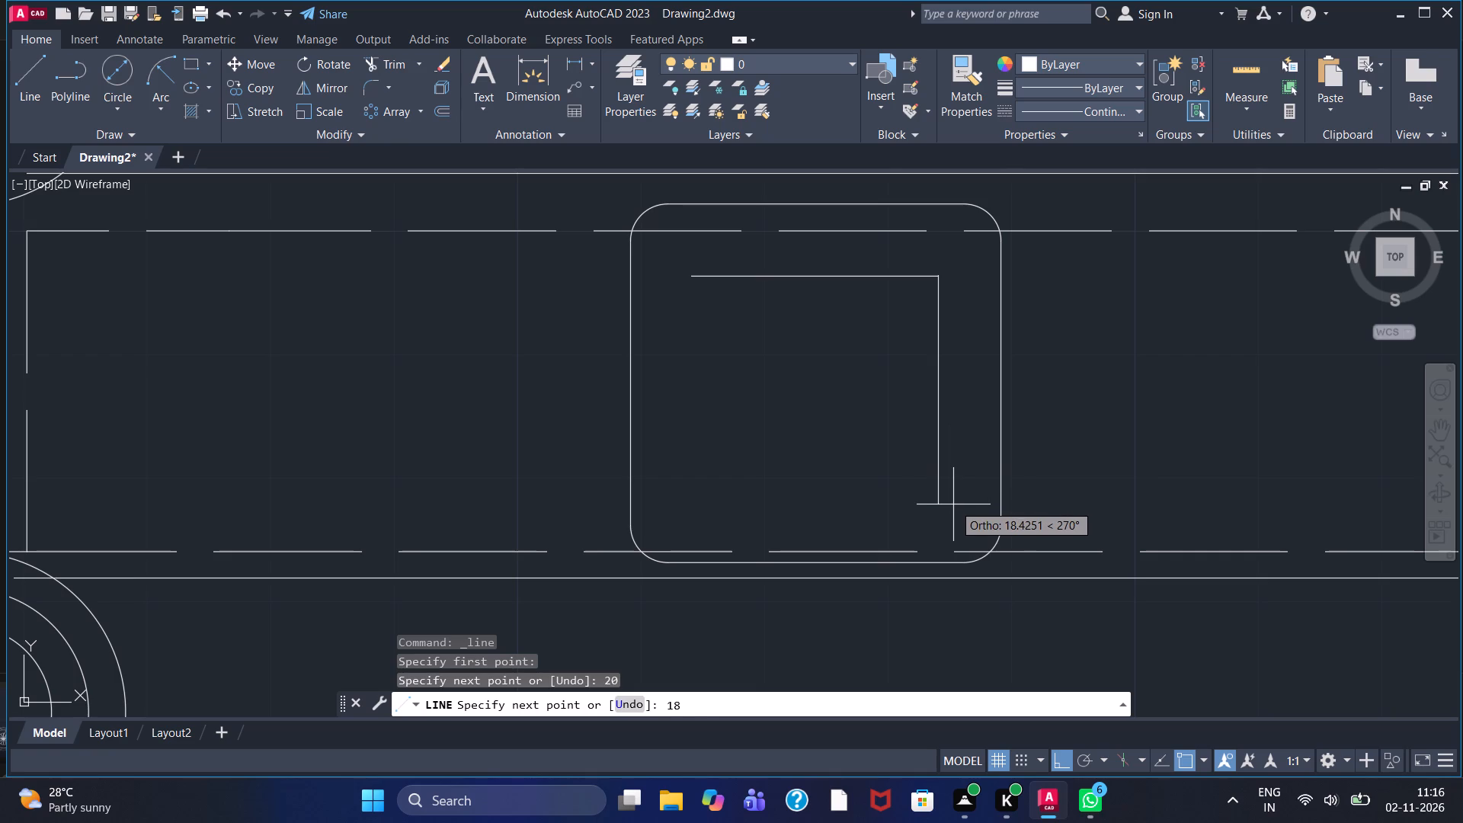
key("Return")
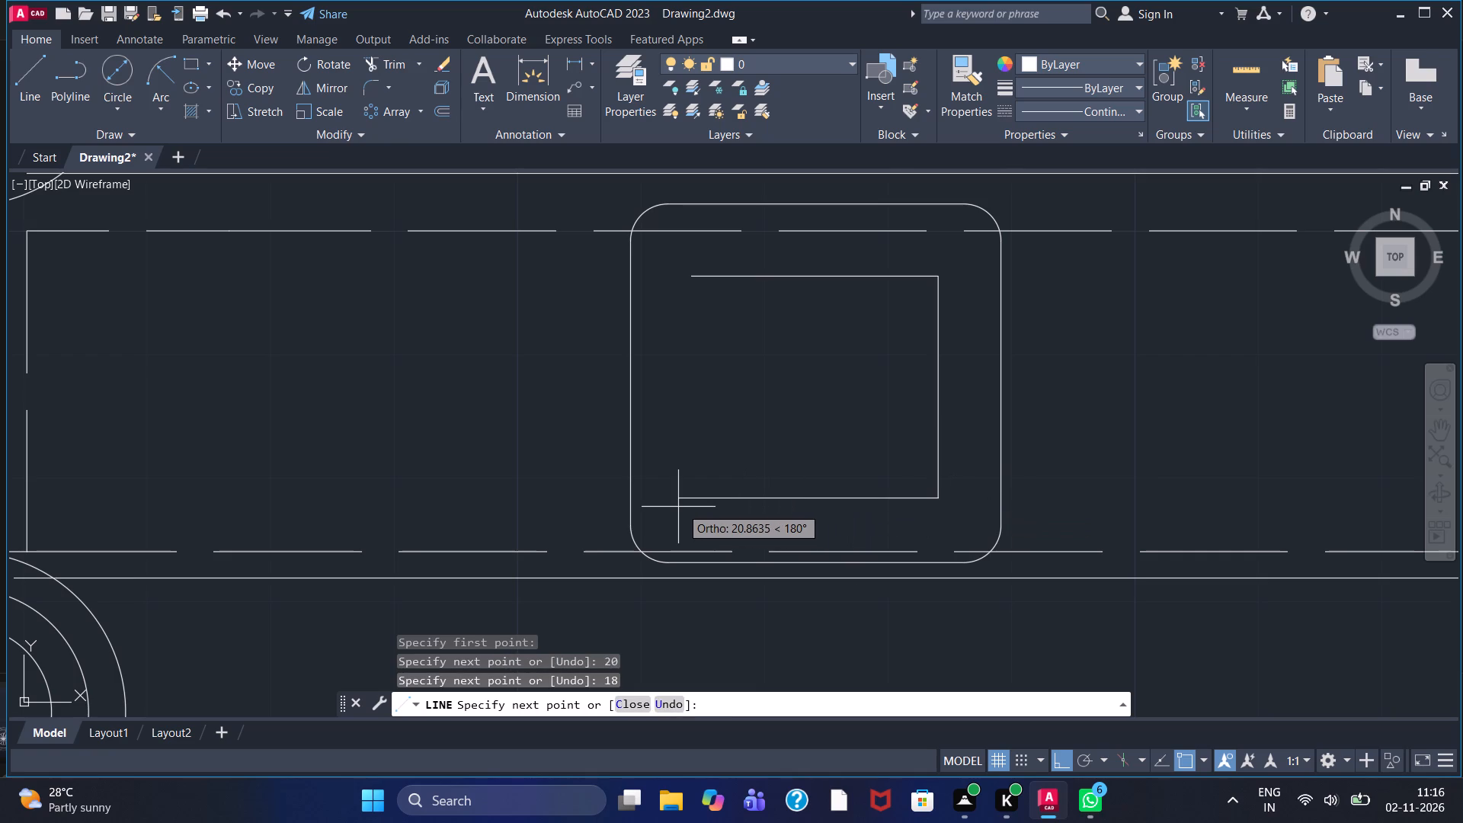
type("20")
key("Return")
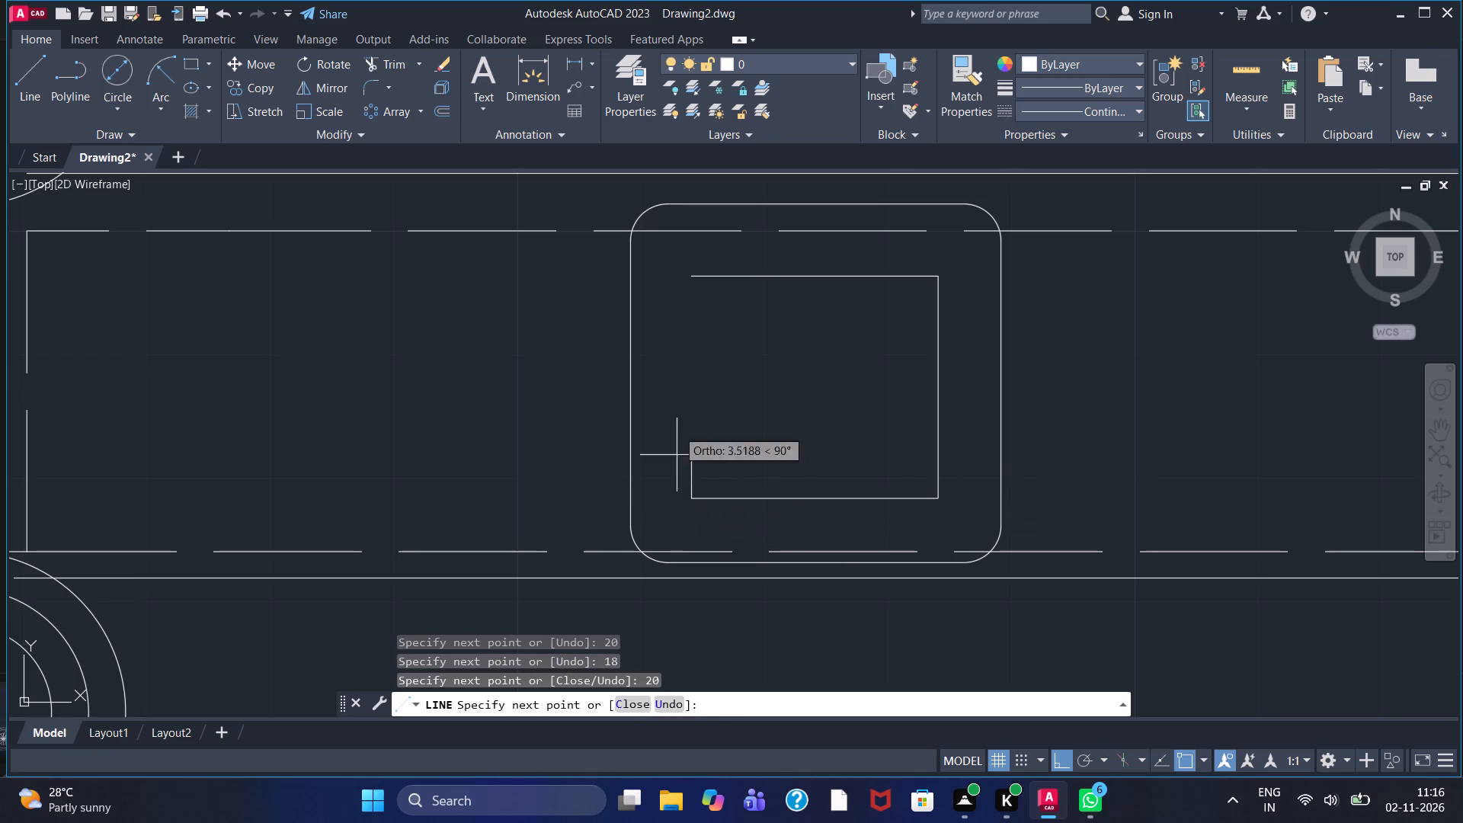
left_click(696, 277)
key("Escape")
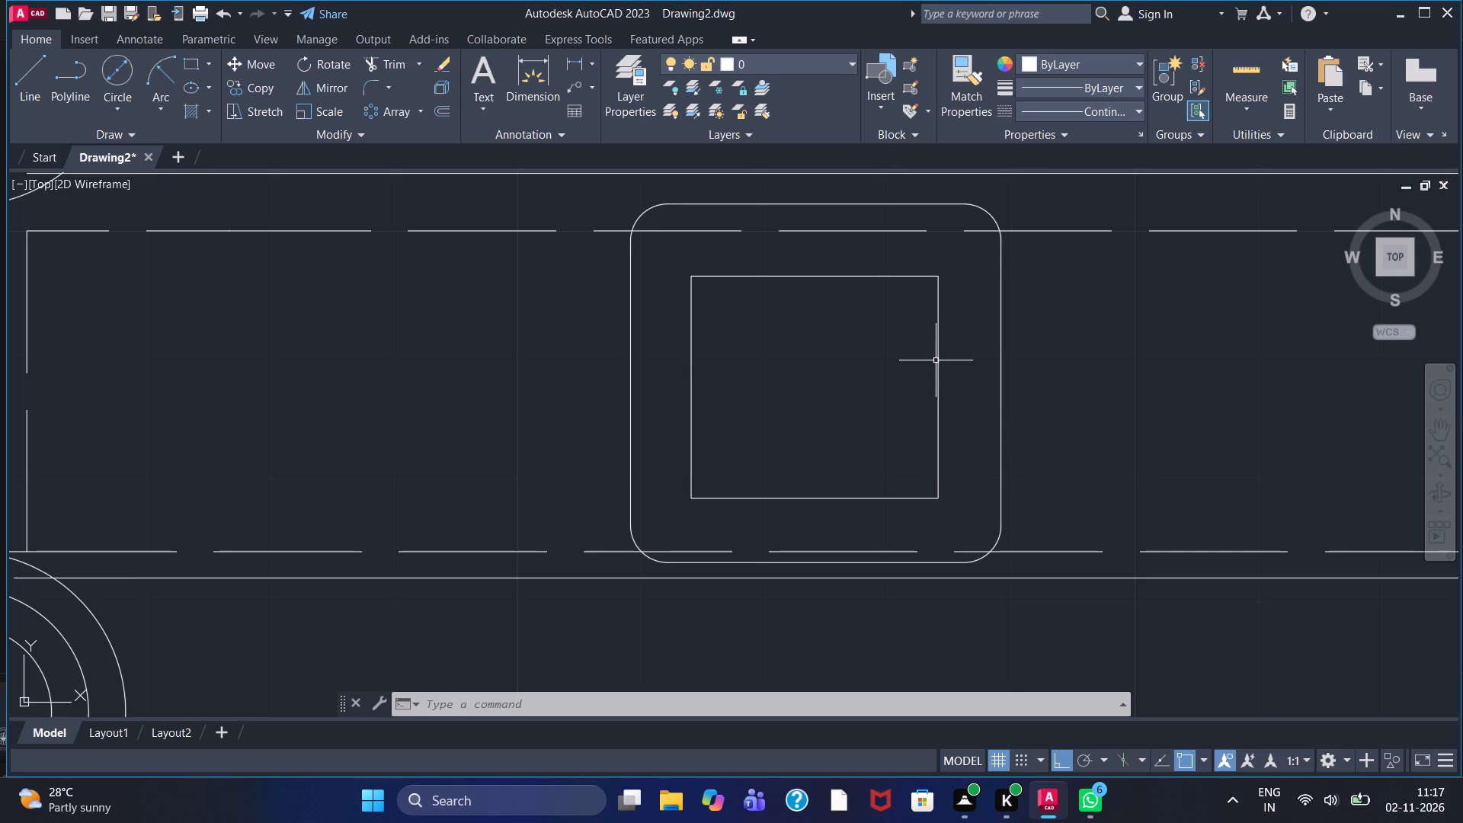
Fillet the two upper corners of the 20 by 18 inner rectangle with a radius of 3.
left_click(371, 88)
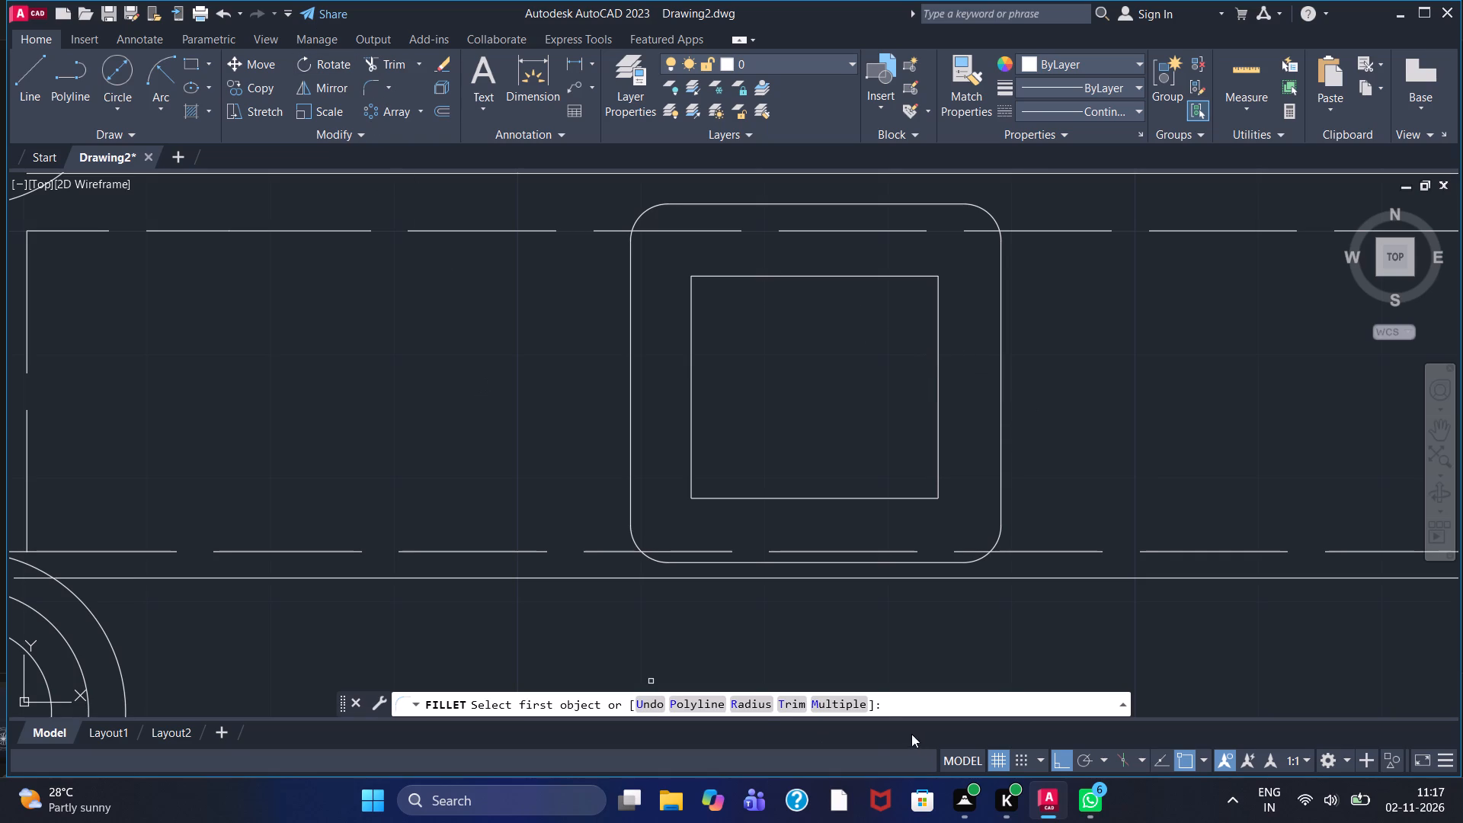
left_click(758, 701)
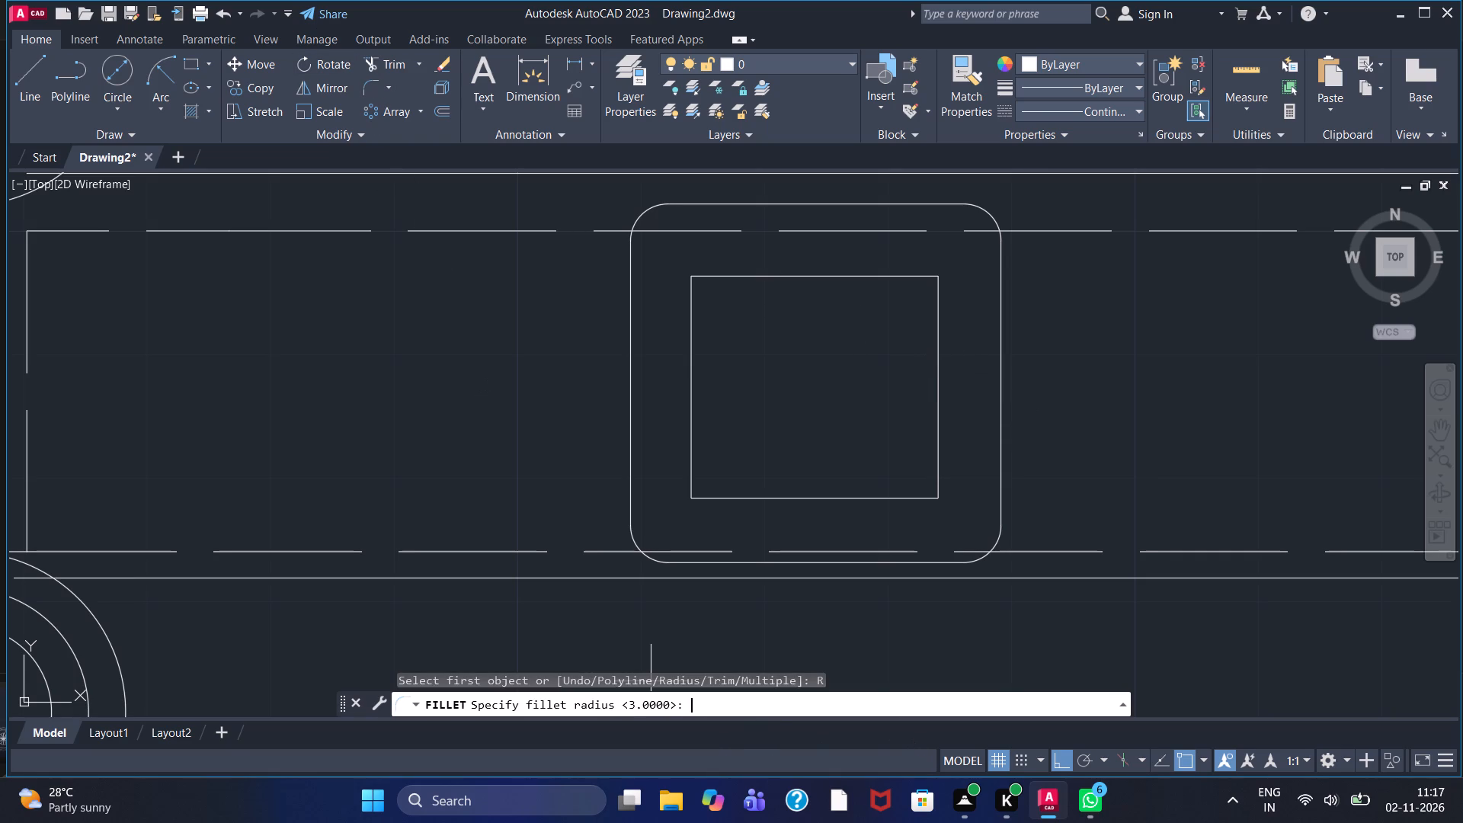
key("3")
key("Return")
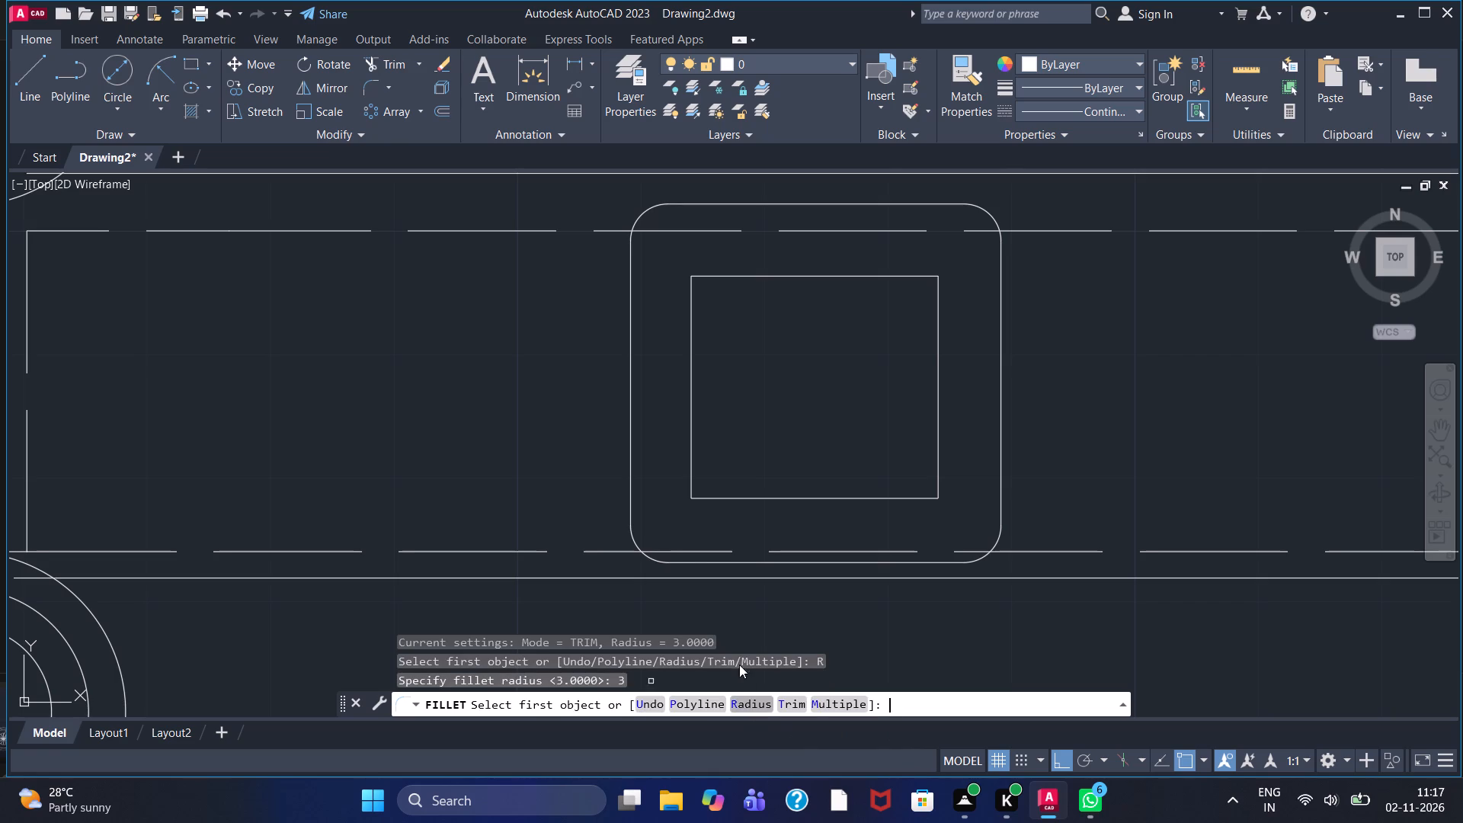
left_click(690, 299)
left_click(712, 277)
right_click(709, 283)
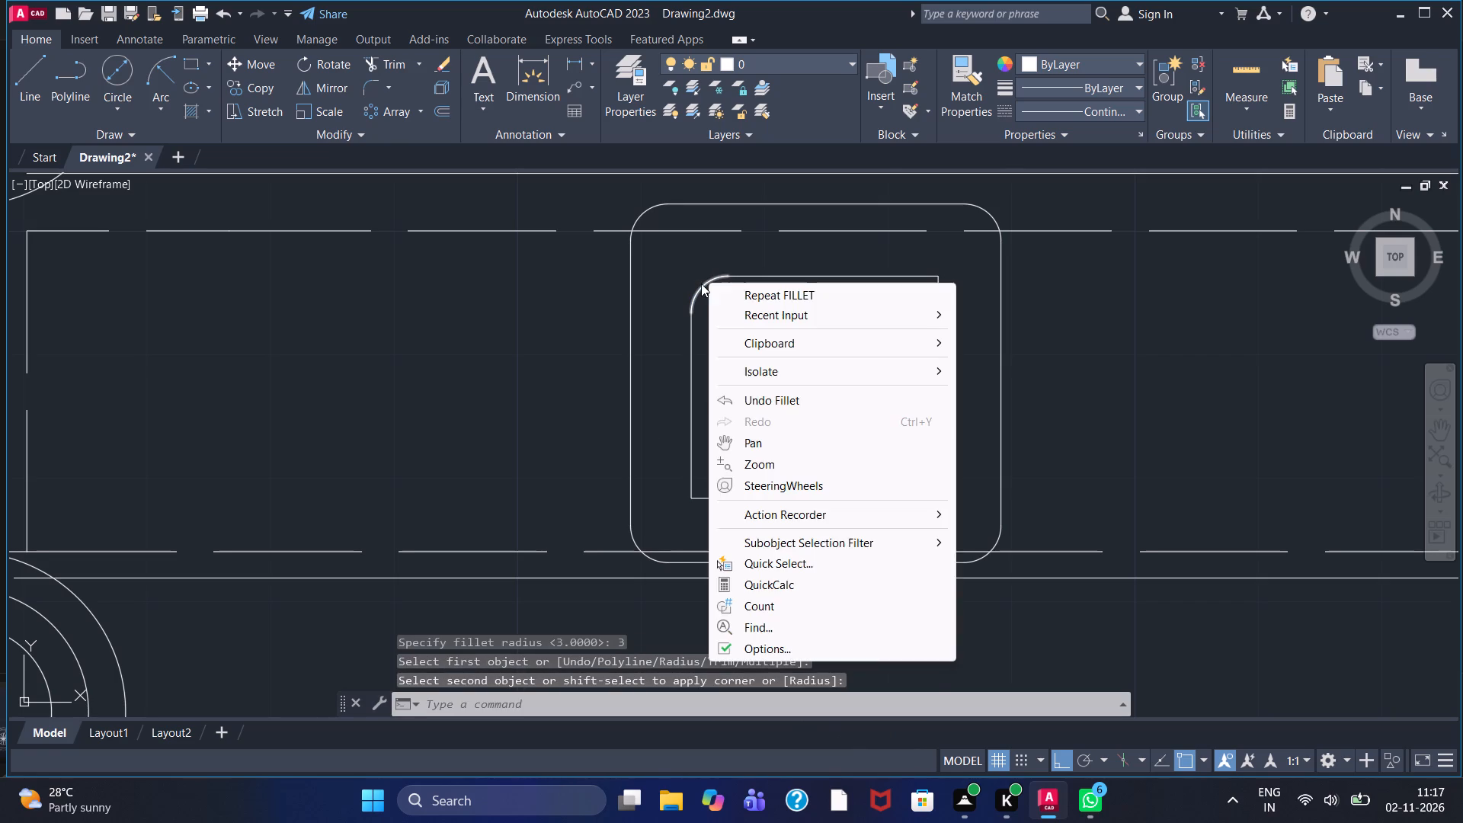
left_click(738, 294)
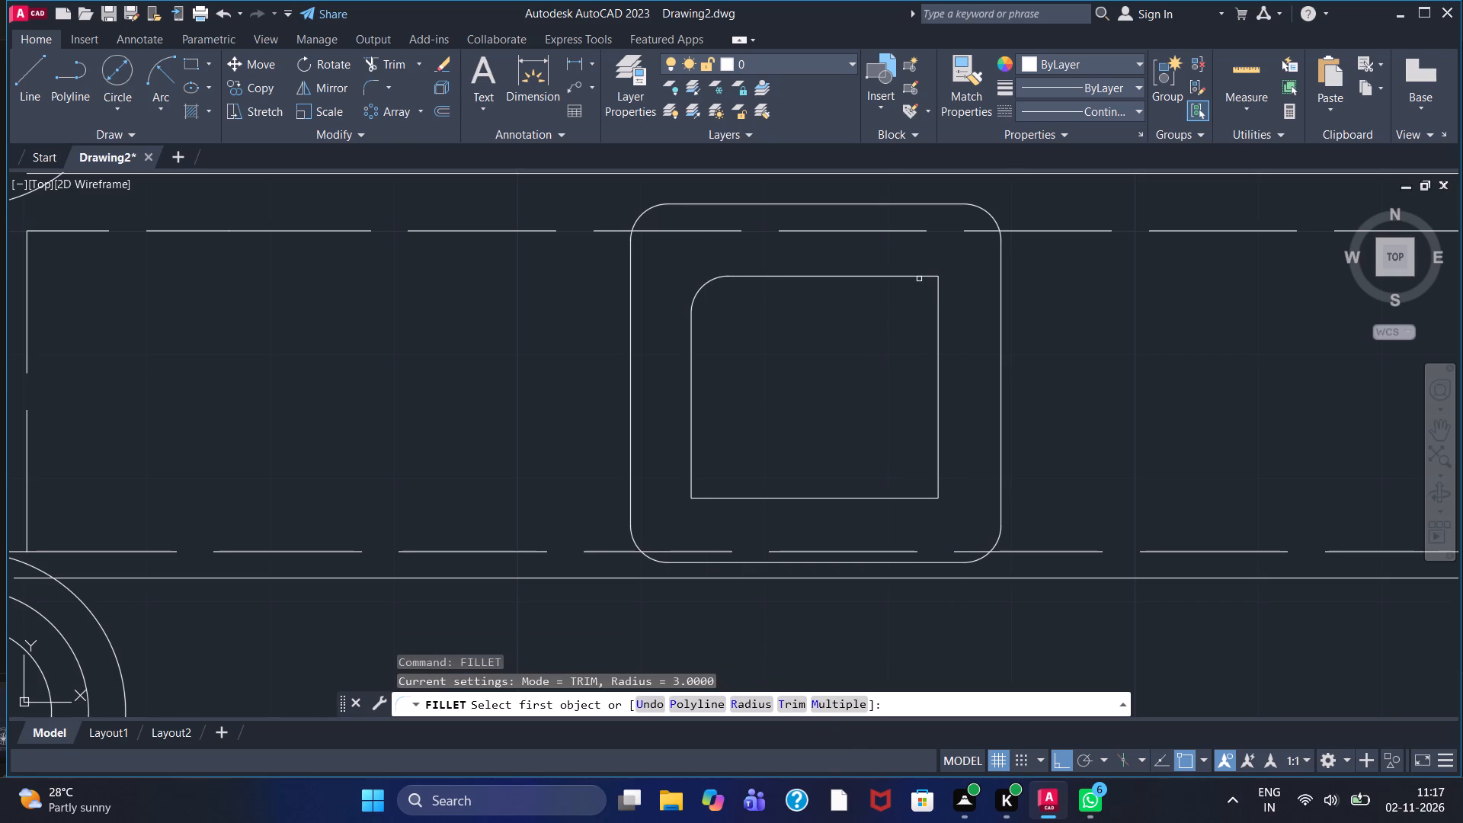
left_click(921, 277)
left_click(942, 304)
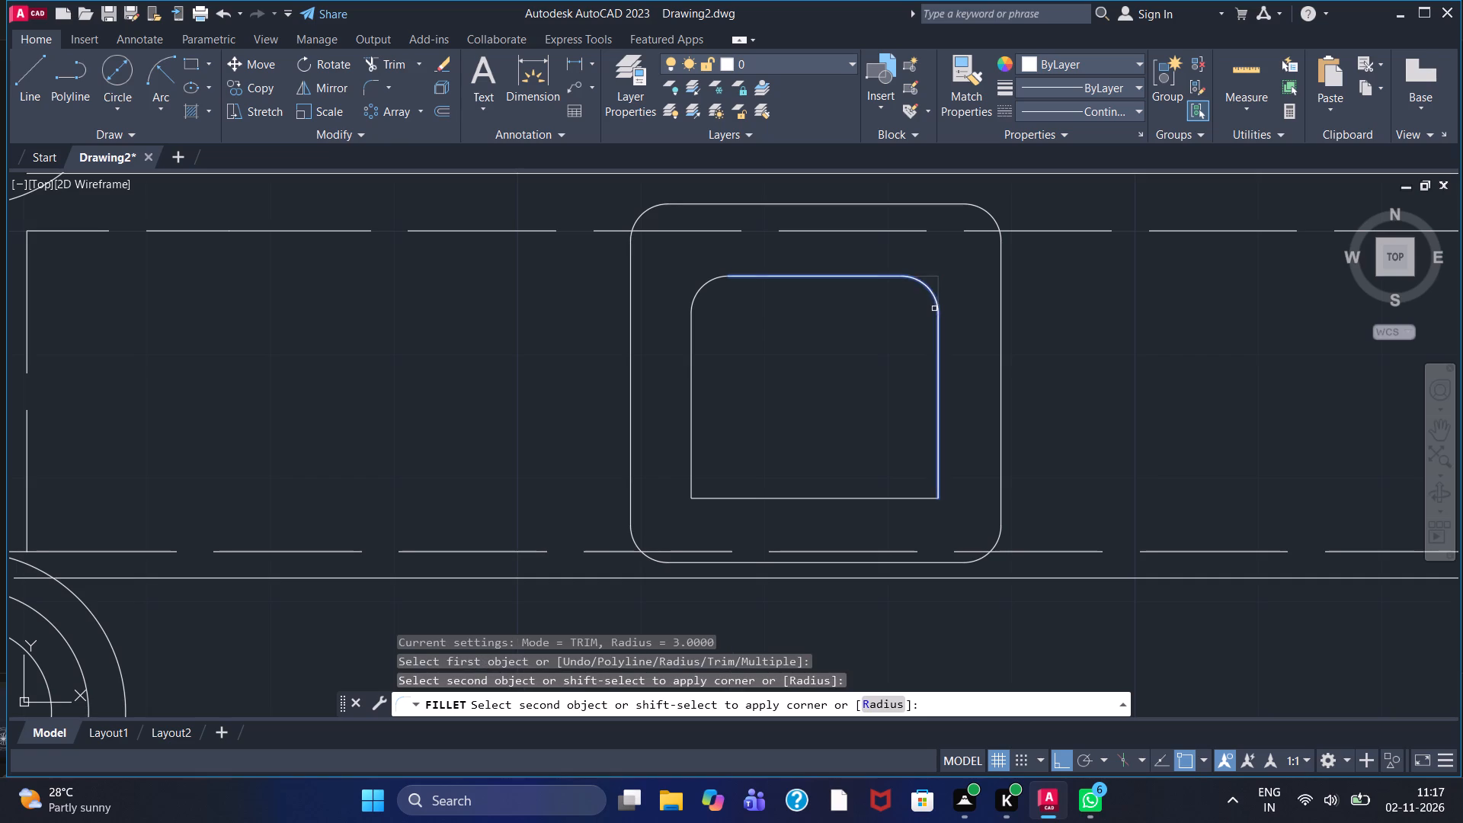
left_click(938, 312)
Fillet the two lower corners of the 20 by 18 inner rectangle with the same radius of 3.
right_click(933, 298)
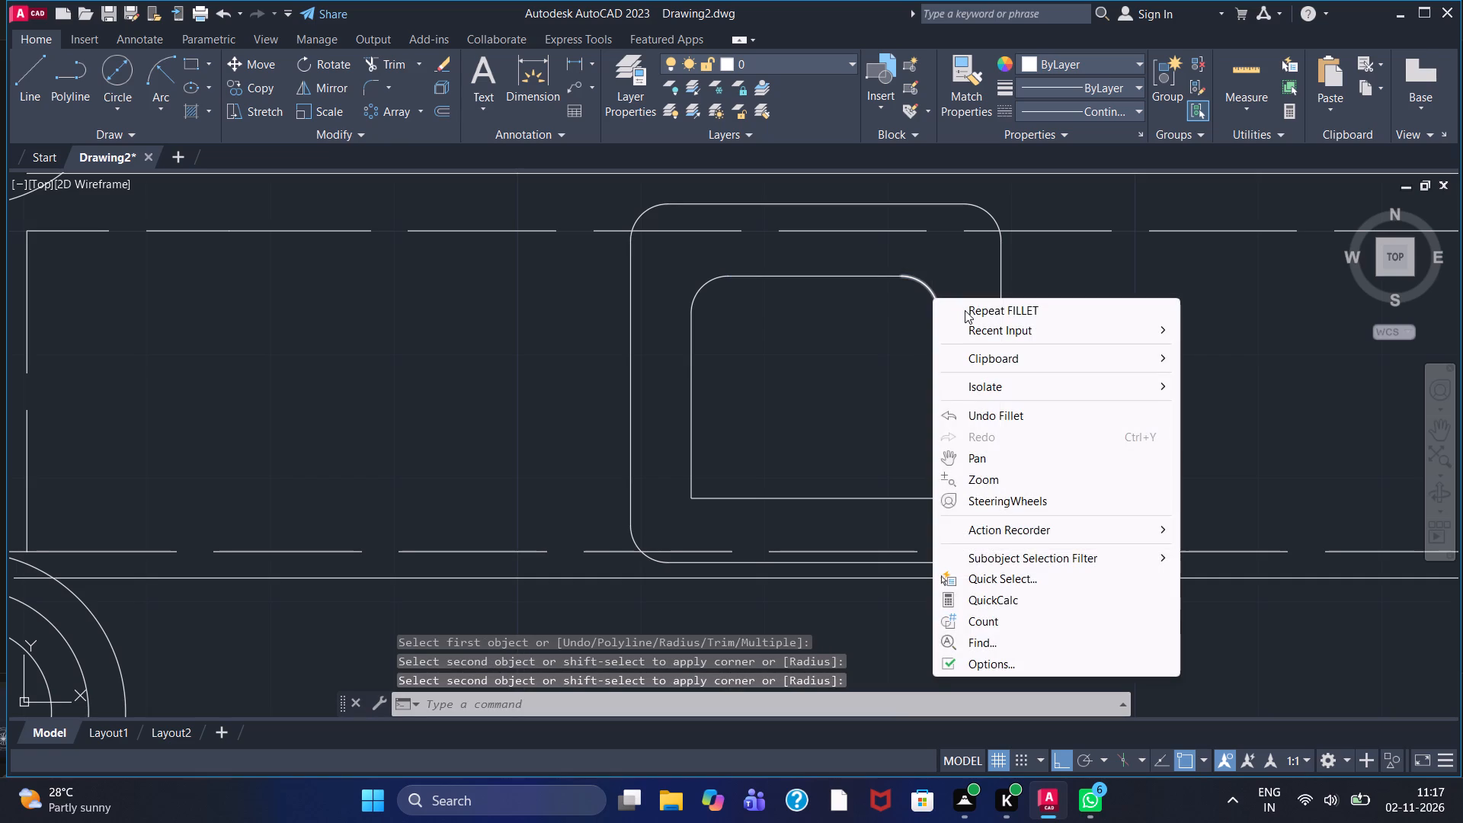
left_click(965, 310)
left_click(920, 497)
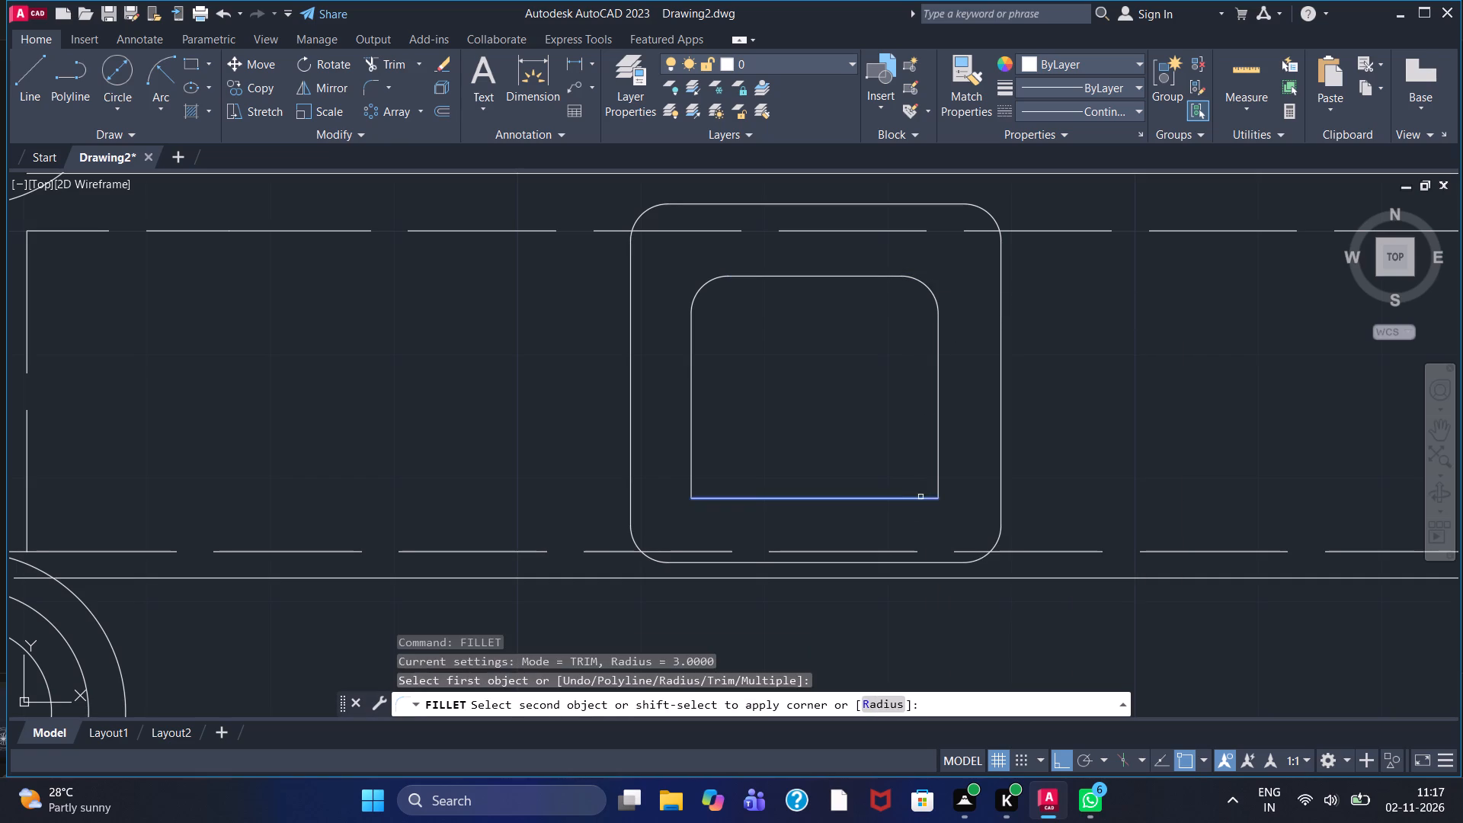
left_click(938, 471)
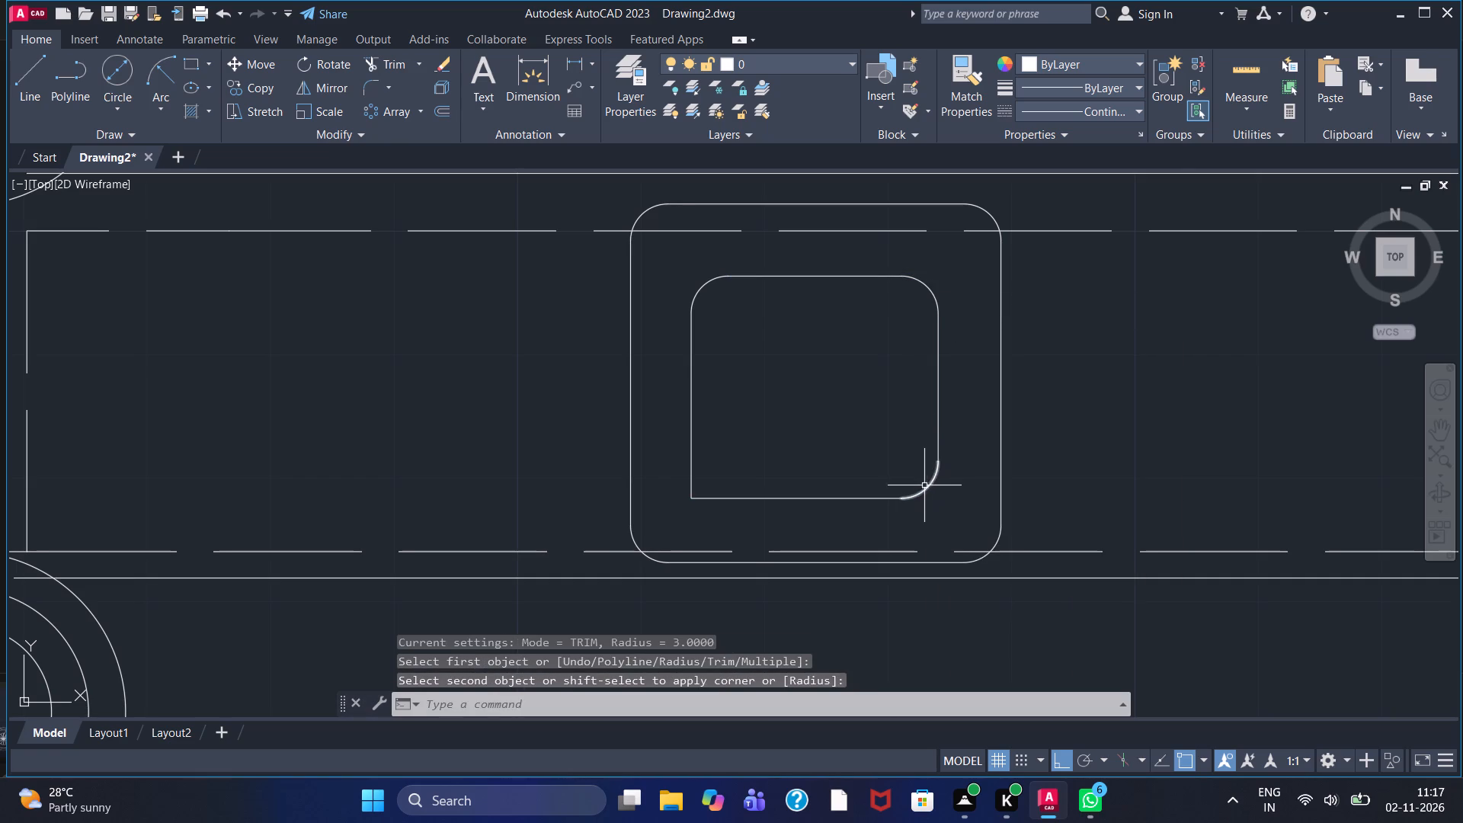
right_click(930, 485)
left_click(1039, 115)
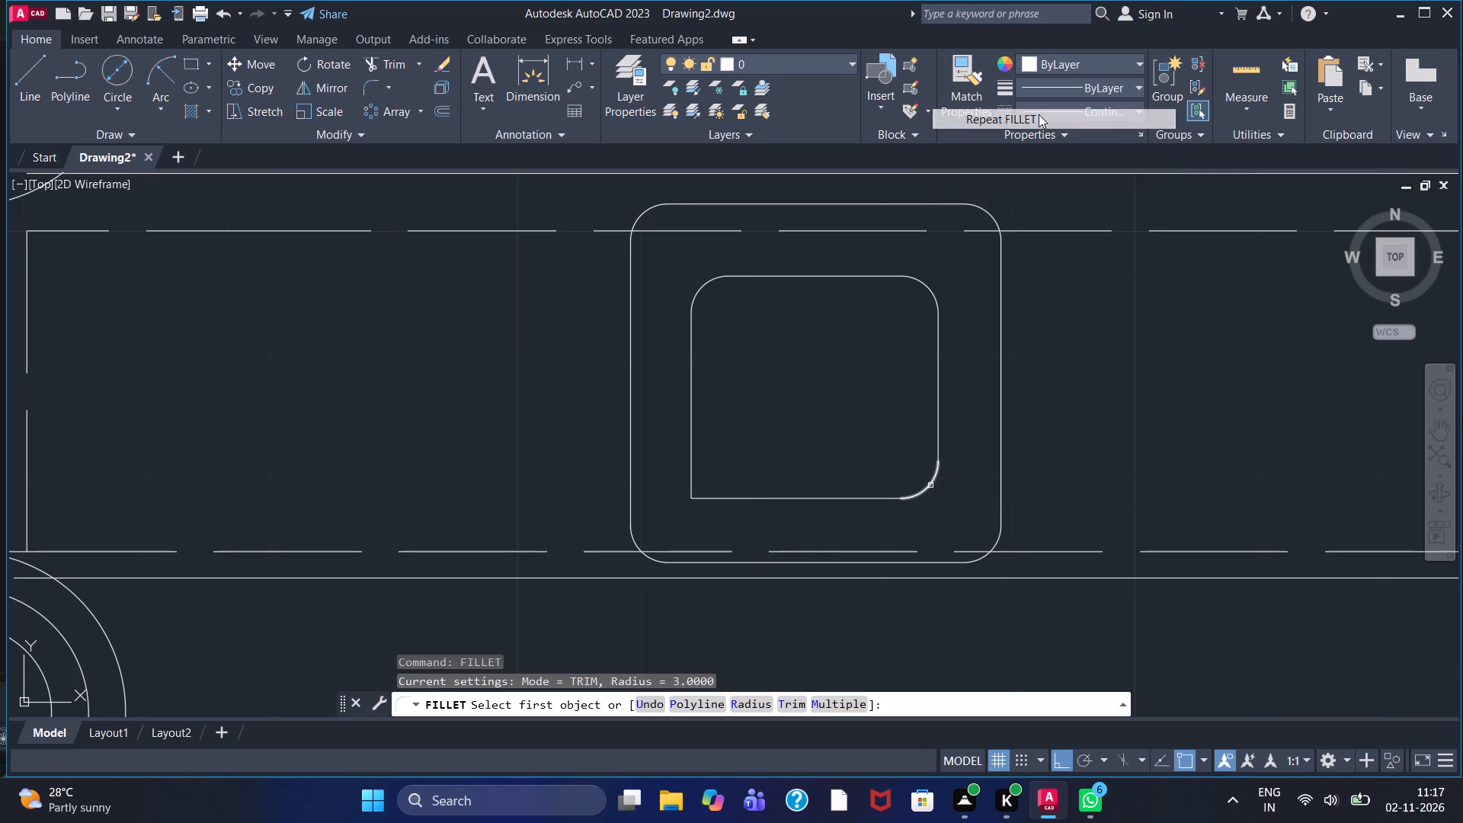
left_click(693, 464)
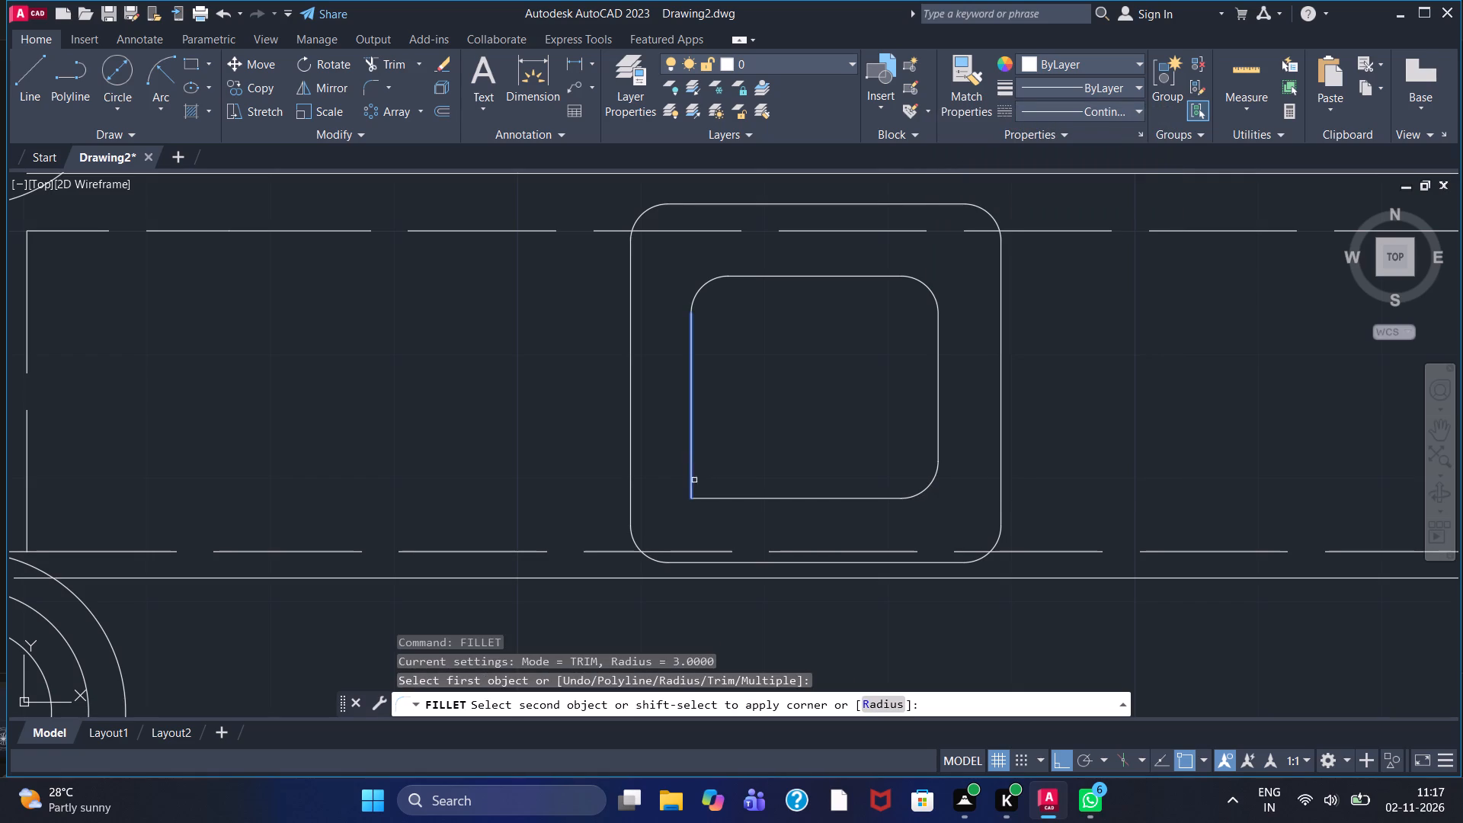
left_click(715, 498)
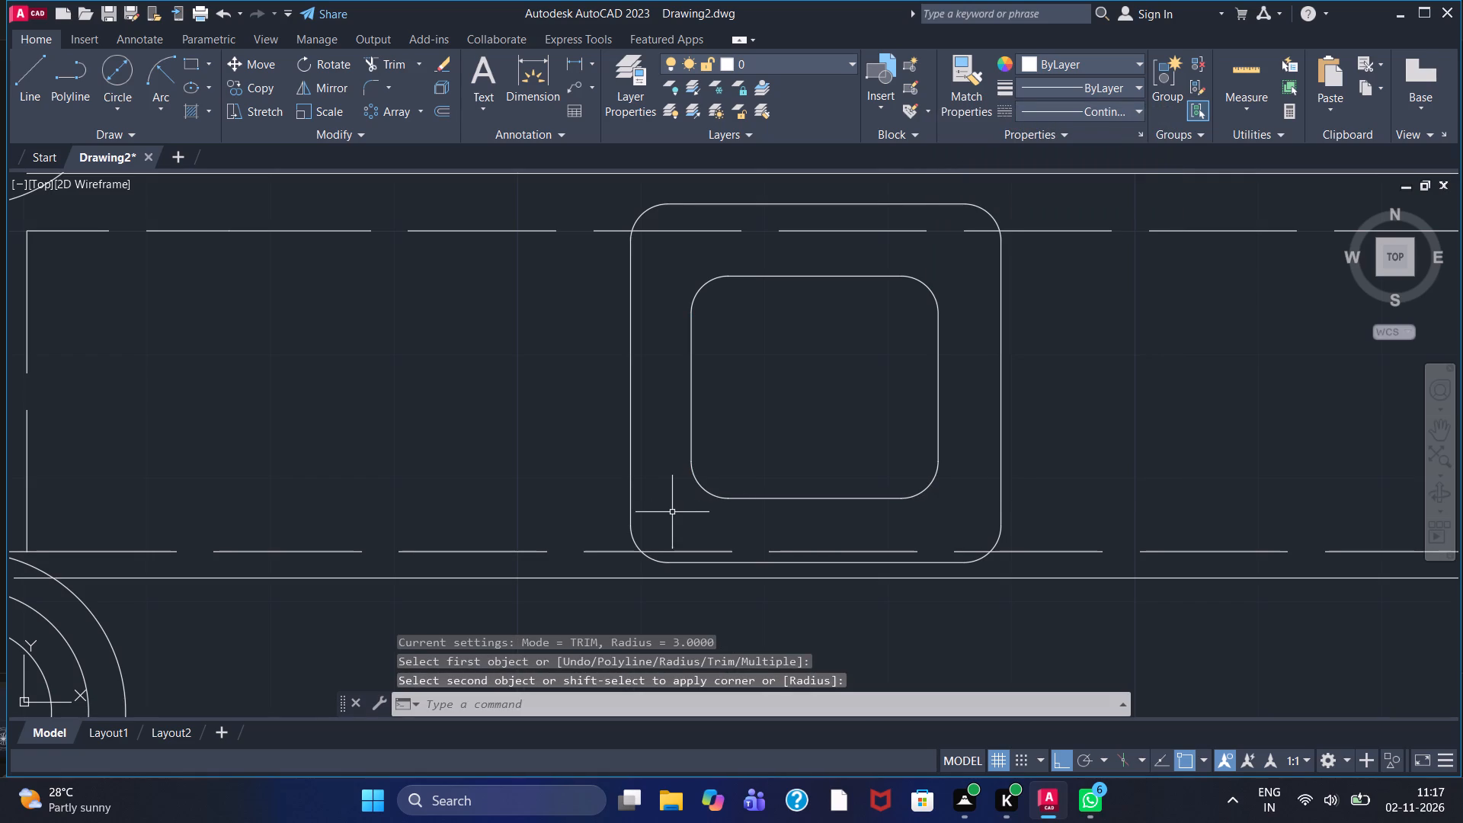
key("Escape")
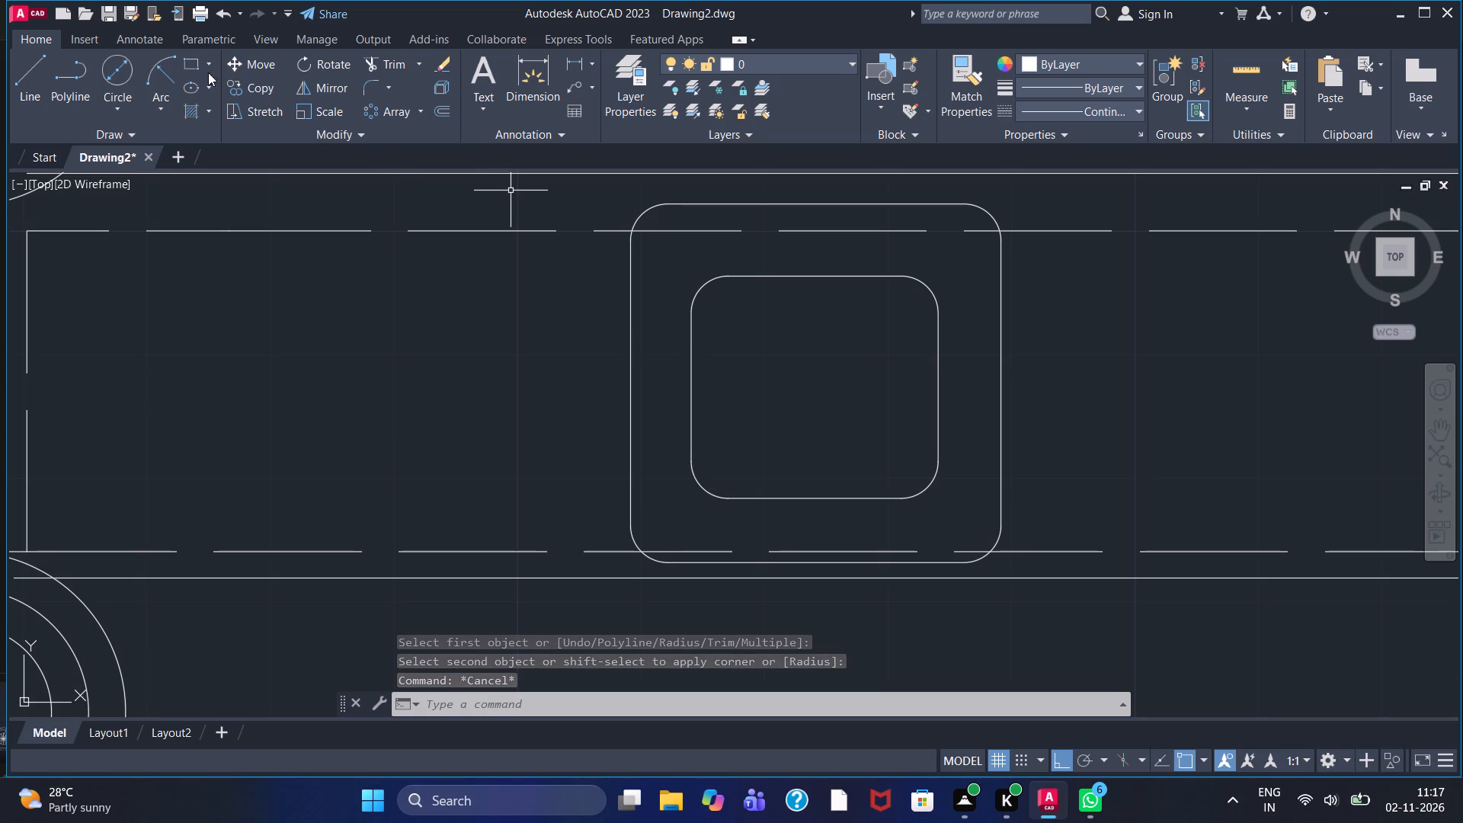
Draw two small circles, about 1.3 and 1.4 in diameter, centred on the upper corner arcs of the 30-wide rounded rectangle.
left_click(109, 70)
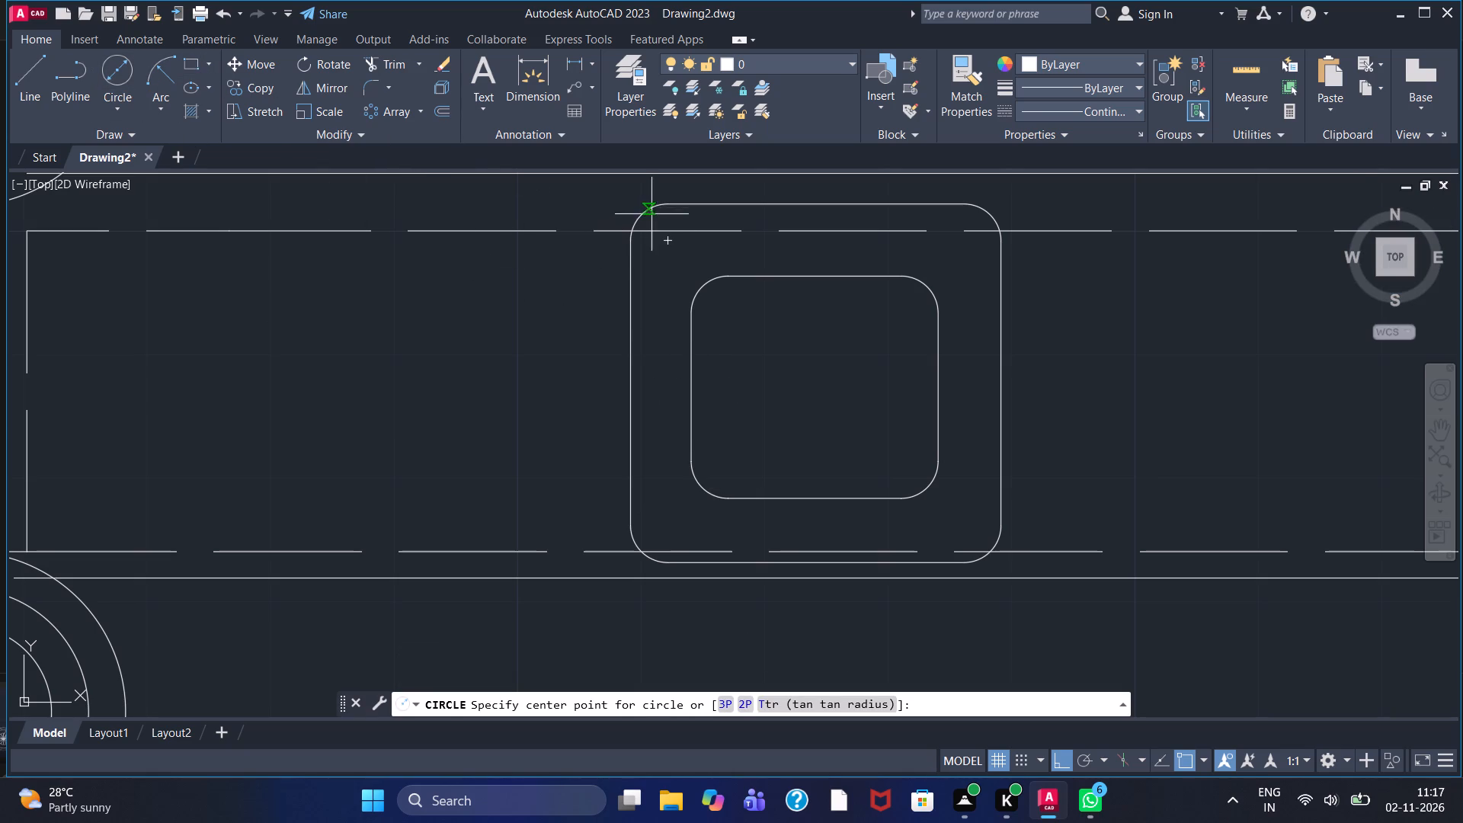
left_click(665, 242)
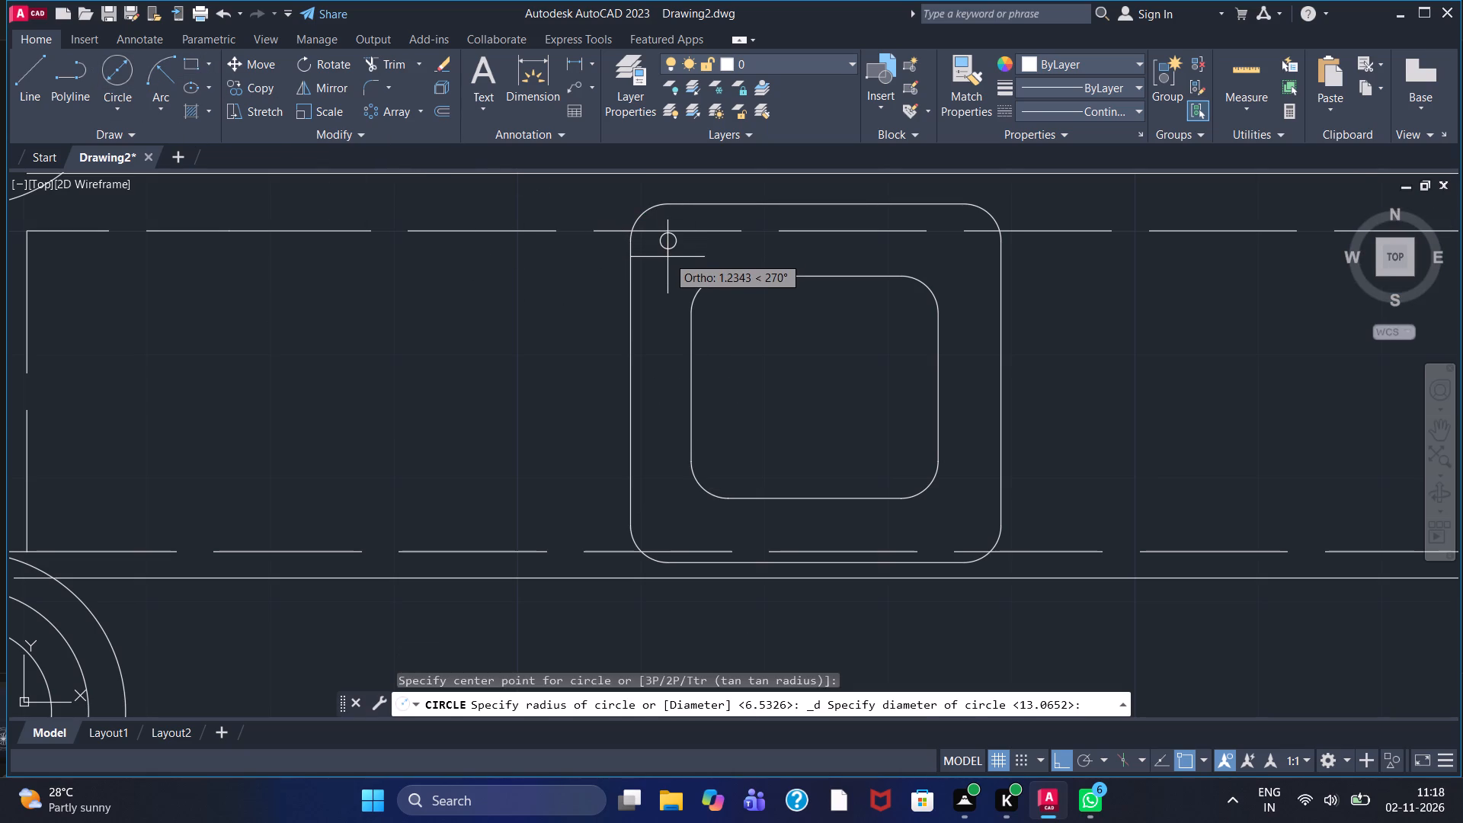
left_click(667, 257)
left_click(126, 62)
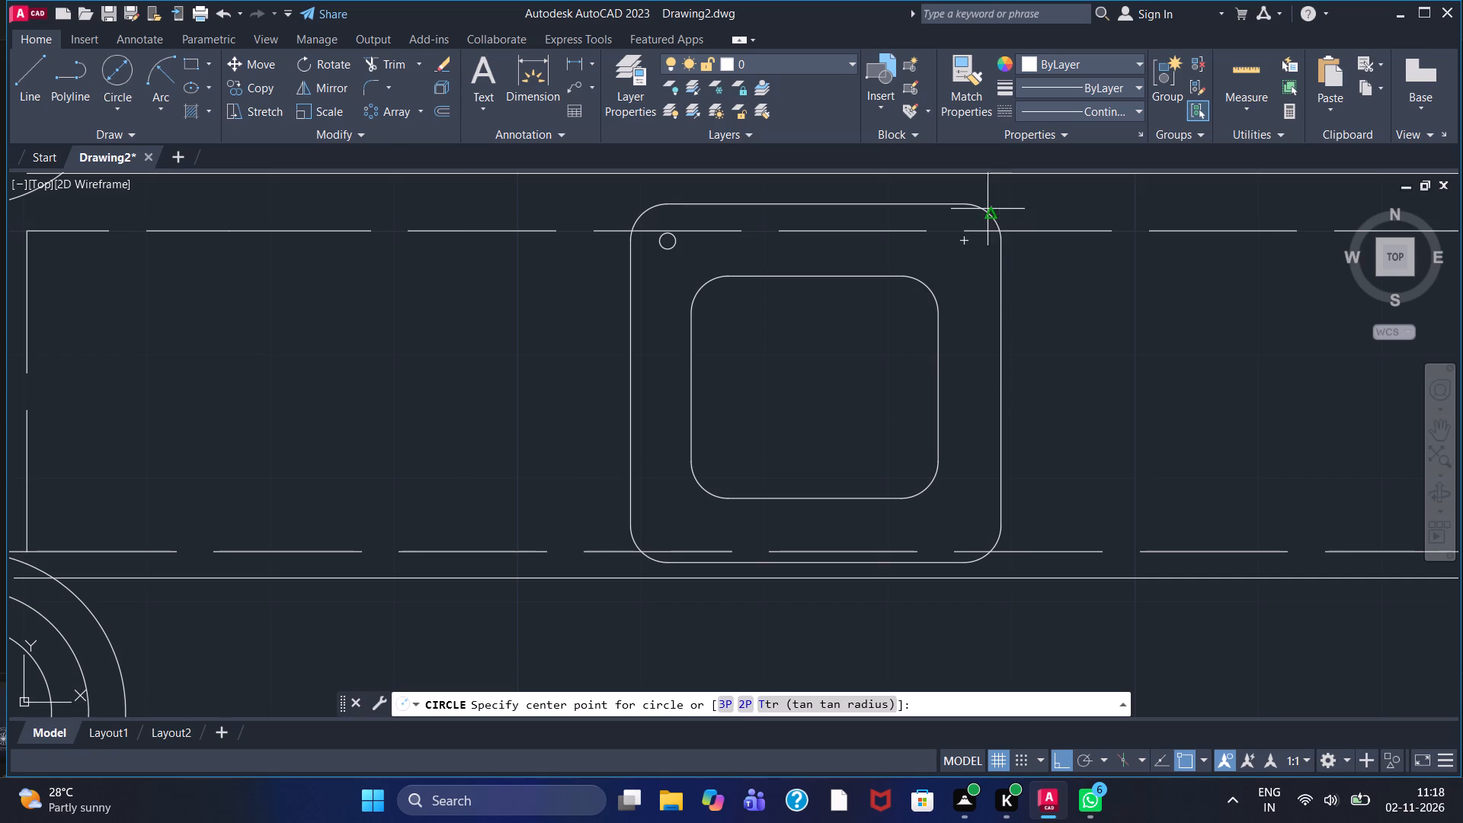
left_click(965, 244)
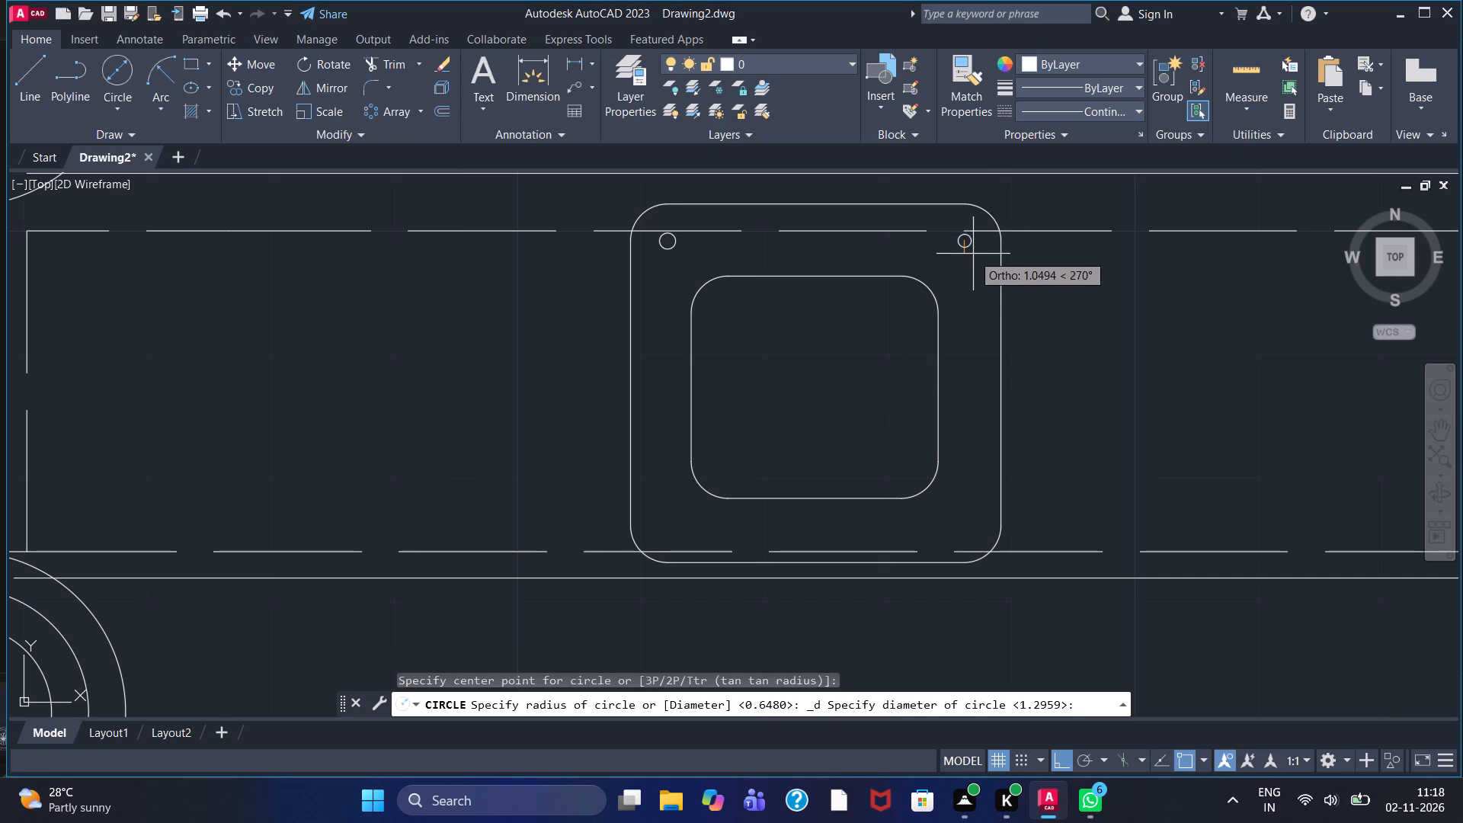
left_click(975, 258)
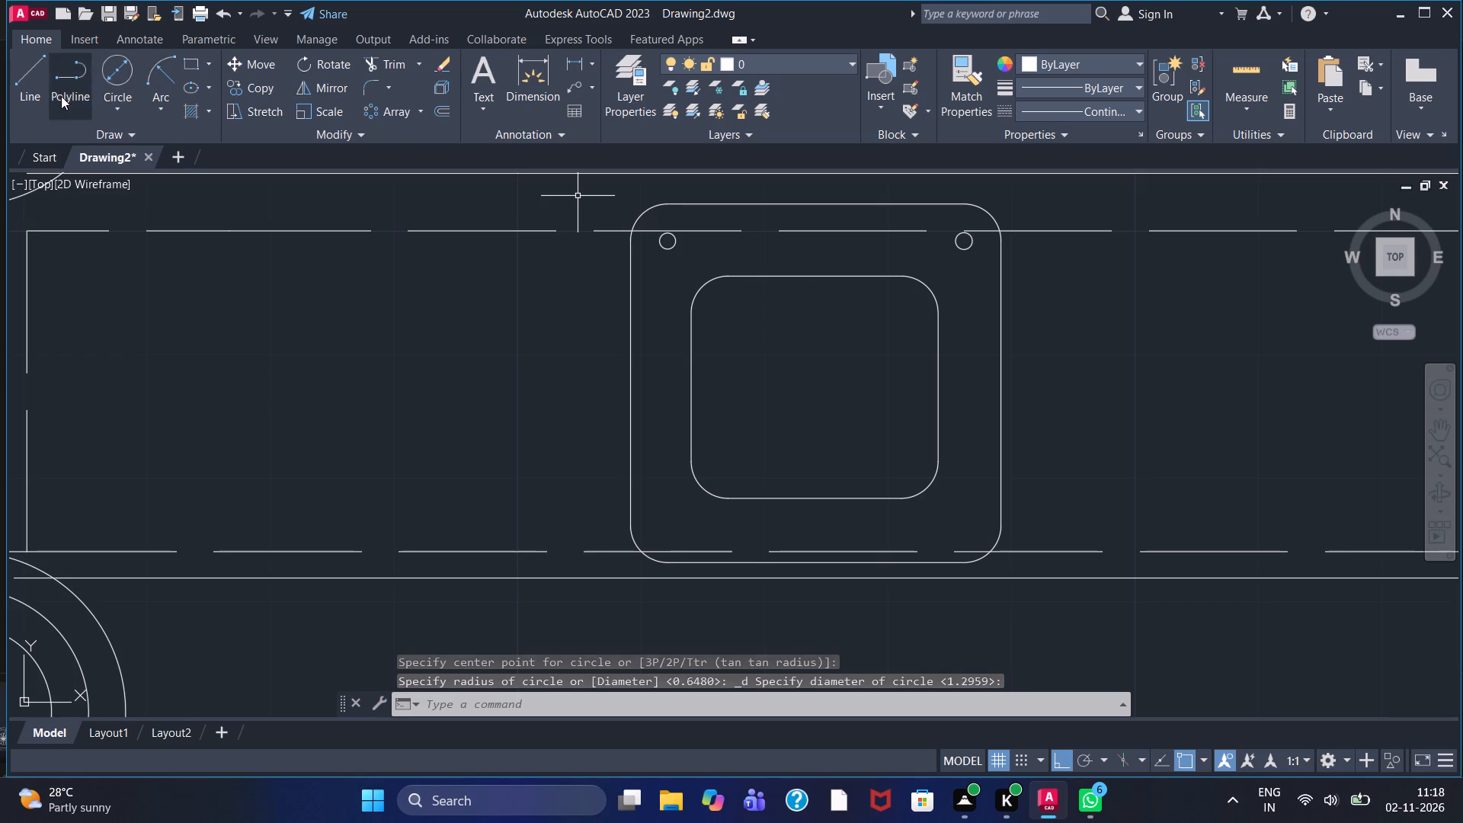
Draw two similar small circles centred on the lower corner arcs of the 30-wide rounded rectangle, the lower-left one about 1.36 in diameter.
left_click(114, 59)
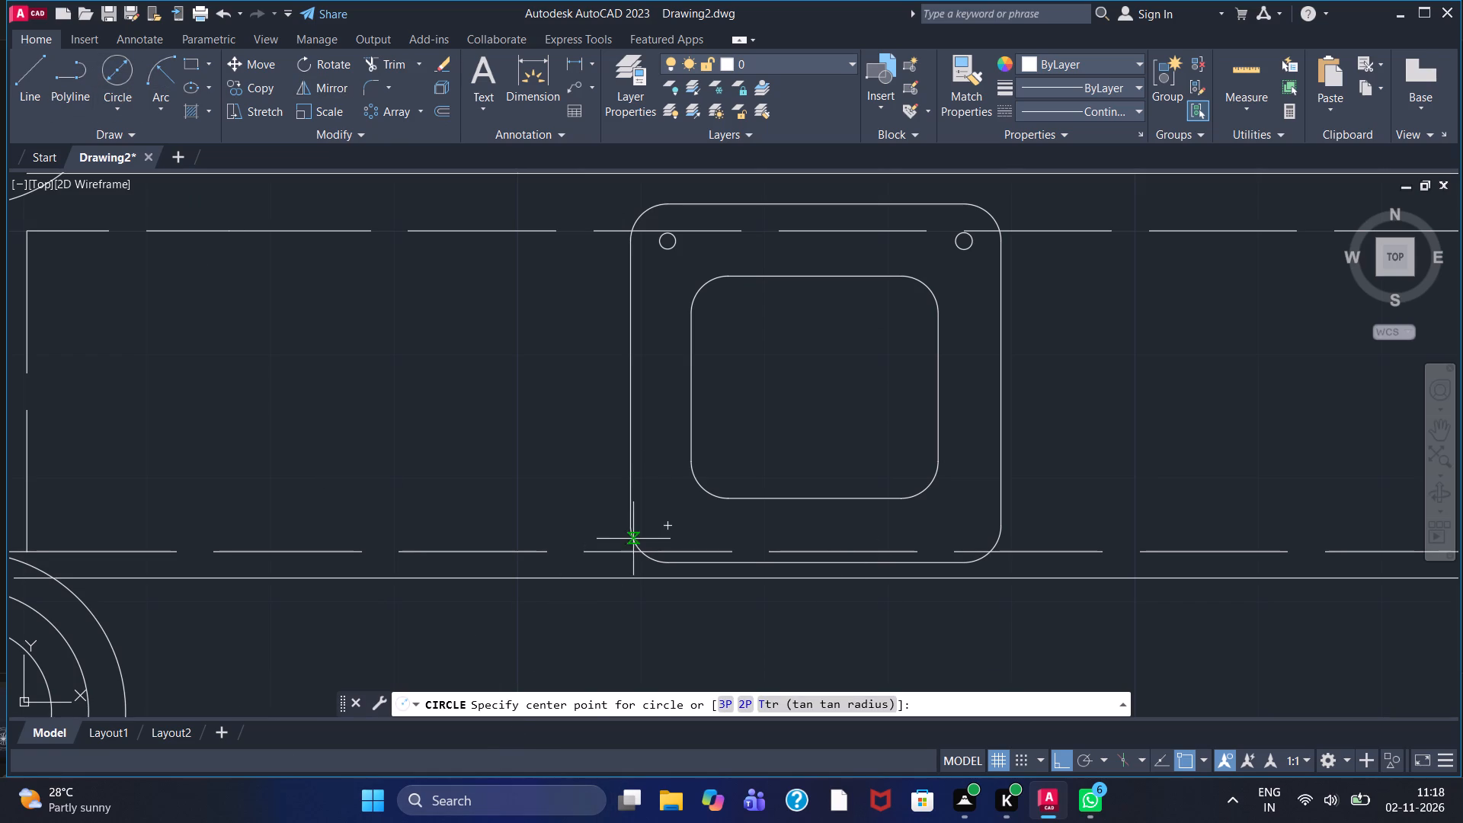
left_click(670, 524)
right_click(670, 524)
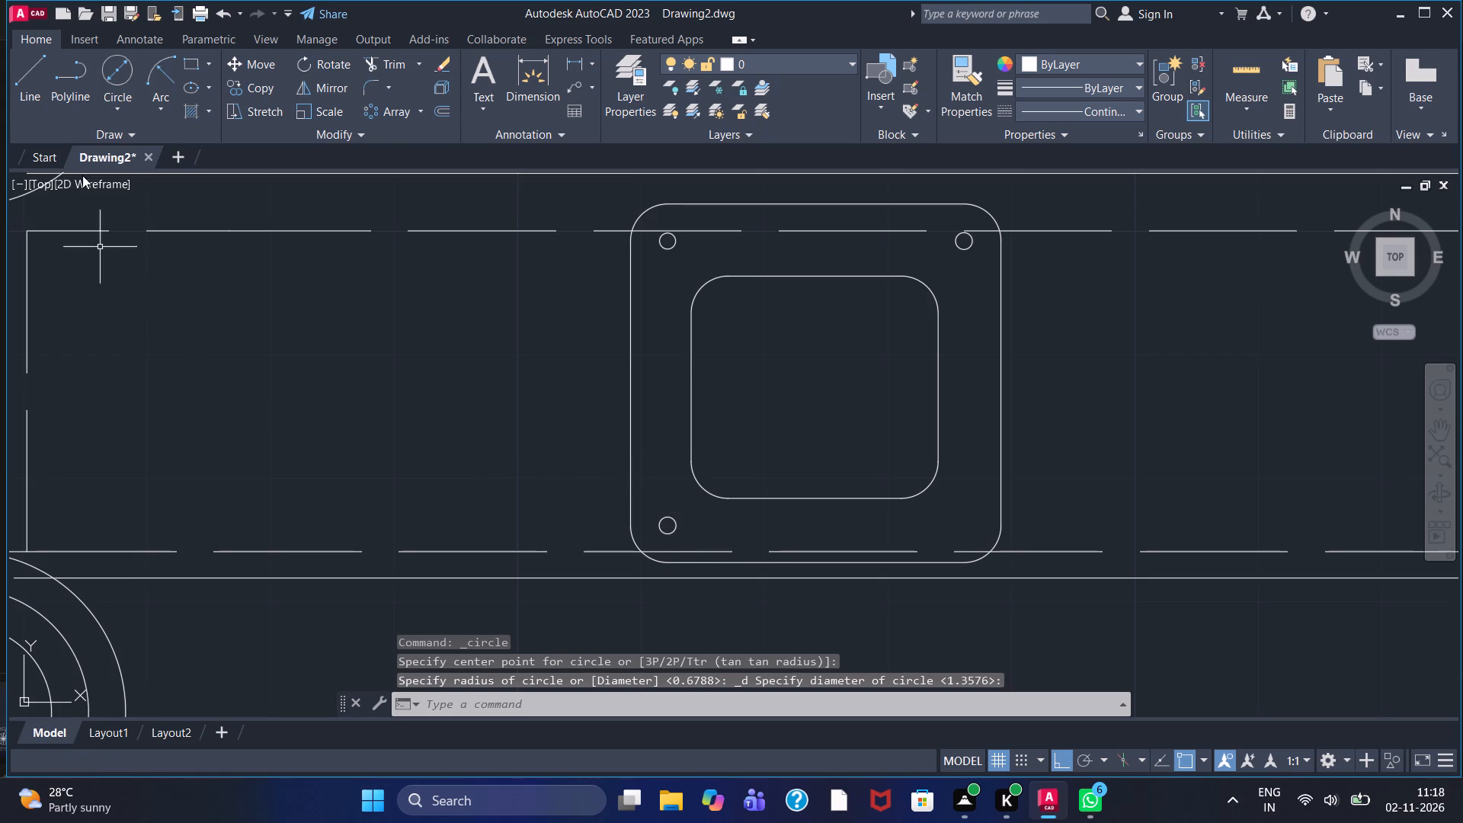
left_click(116, 74)
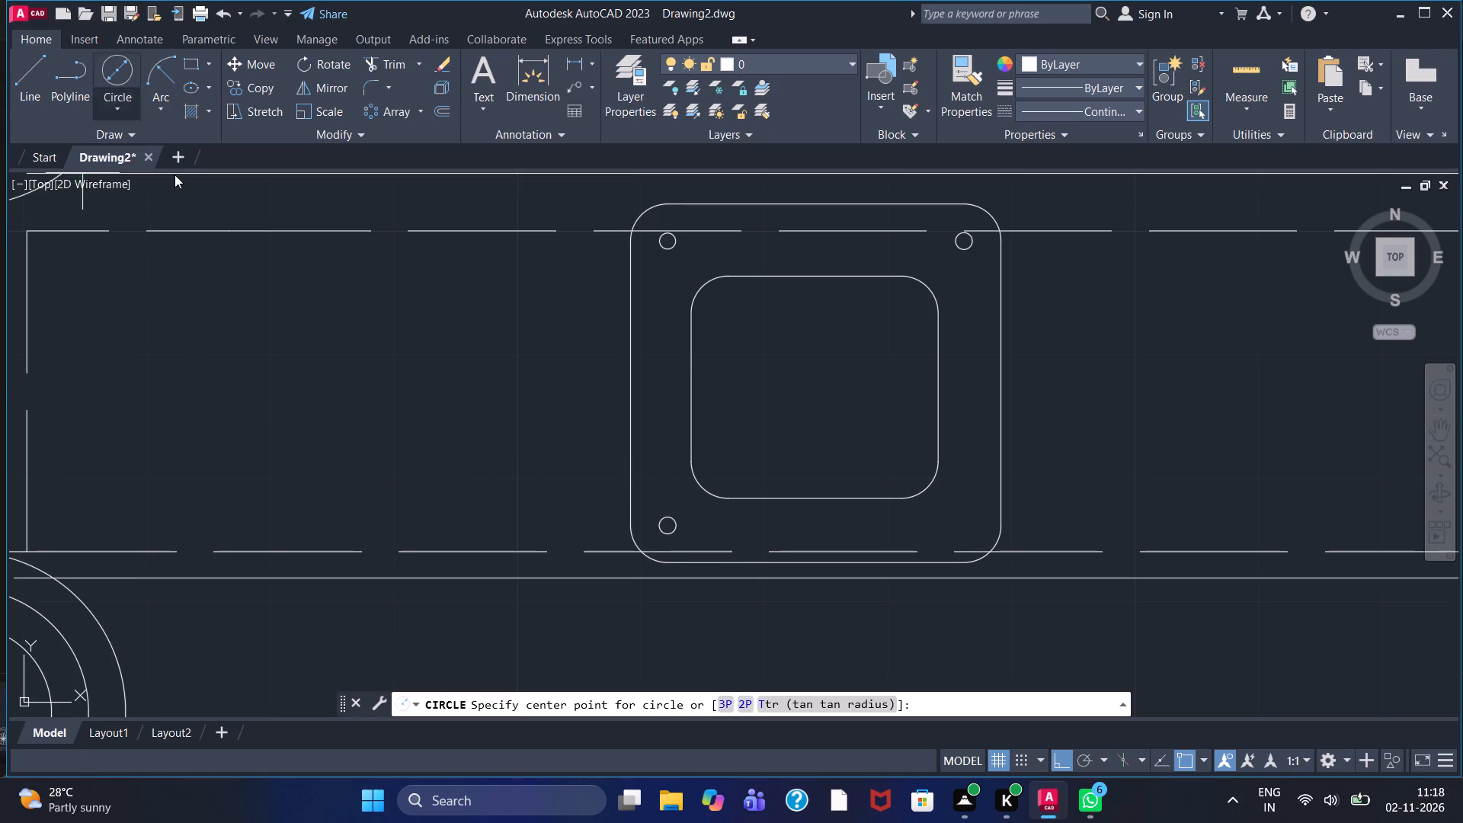
left_click(968, 524)
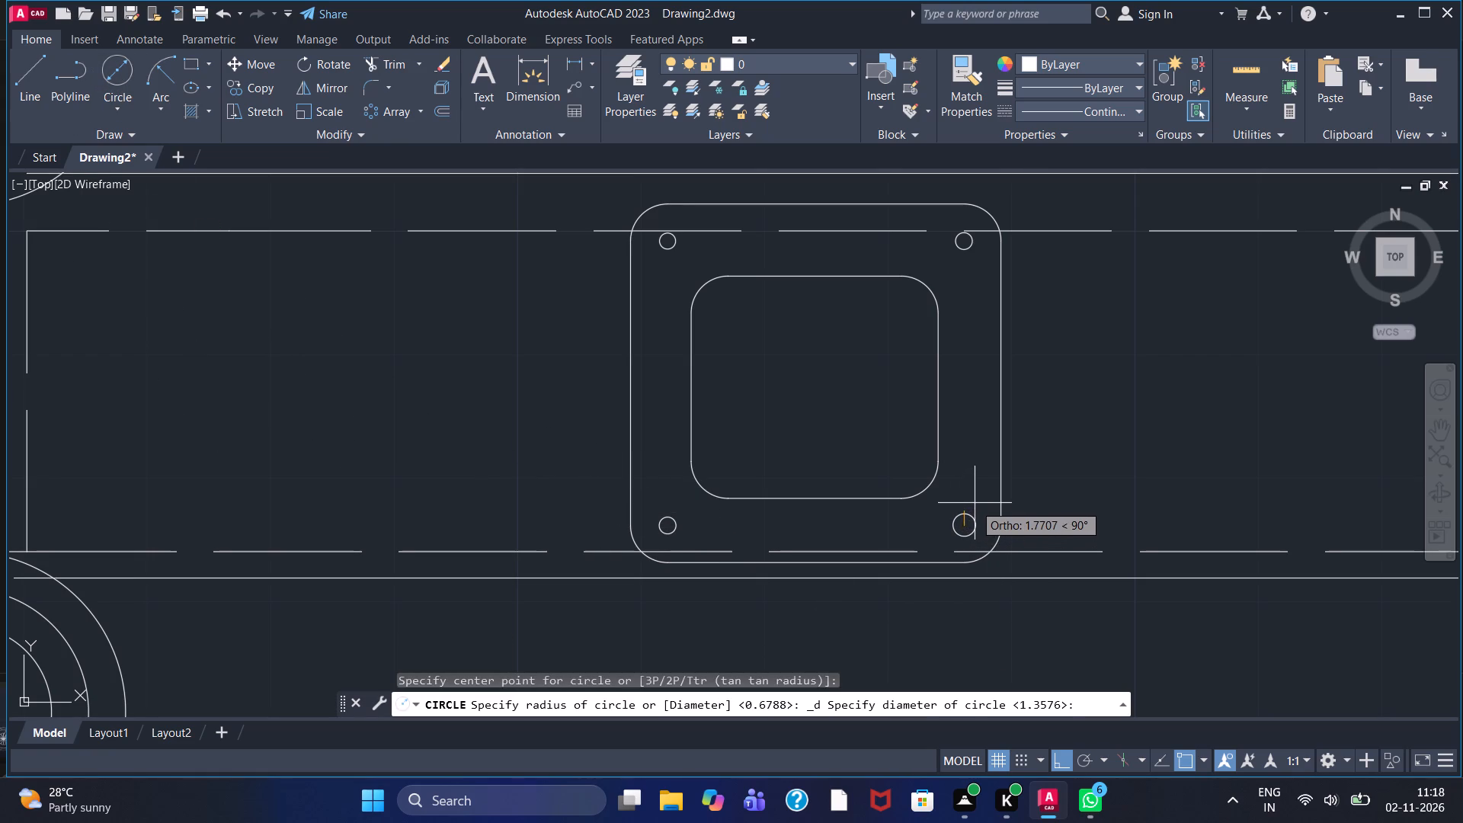
double_click(973, 508)
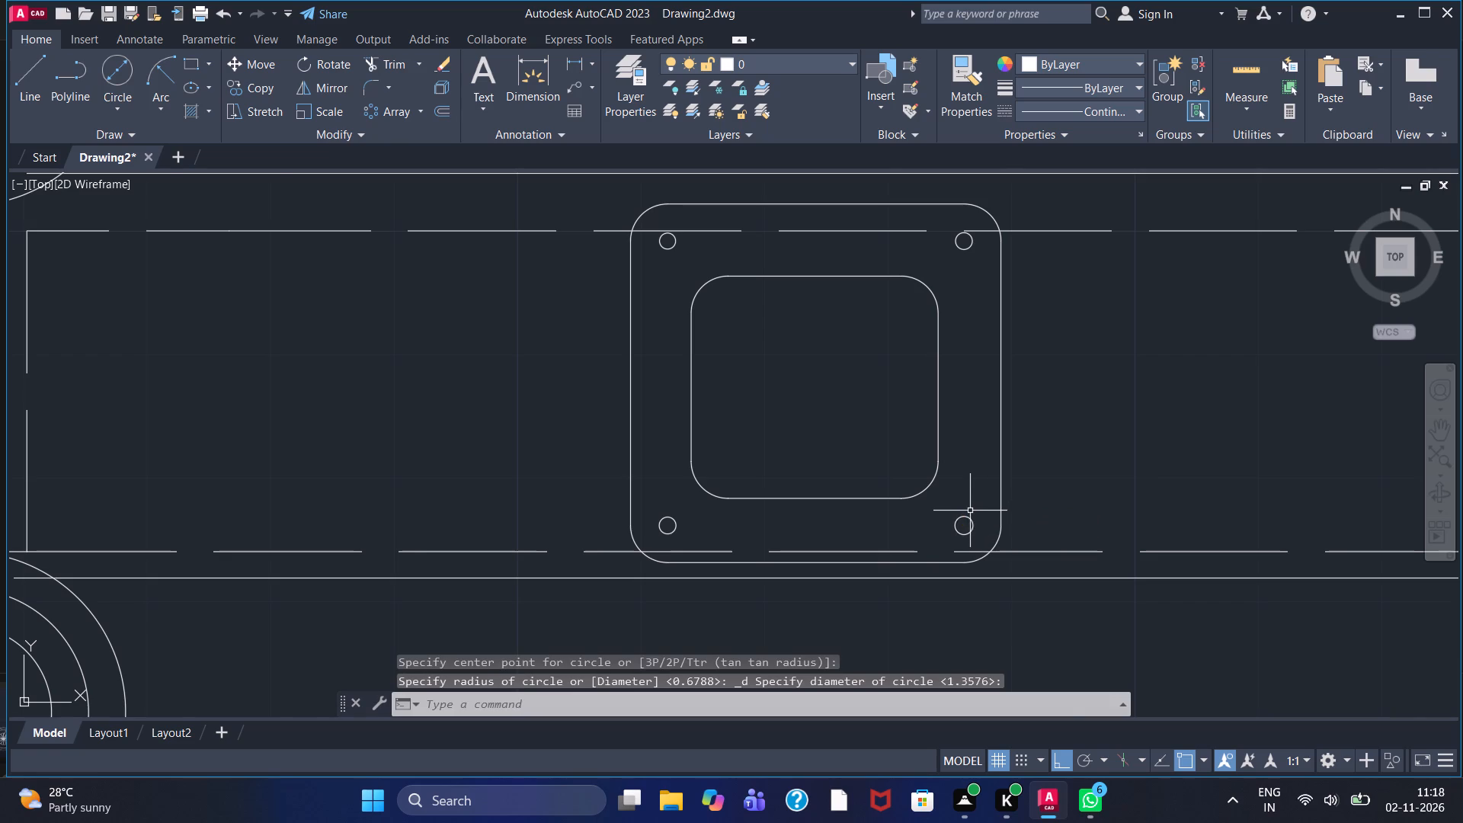
Draw a vertical line inside the inner rounded rectangle, joining the inner ends of its upper-left and lower-left corner arcs.
scroll(968, 511, "down", 1)
scroll(1071, 476, "down", 1)
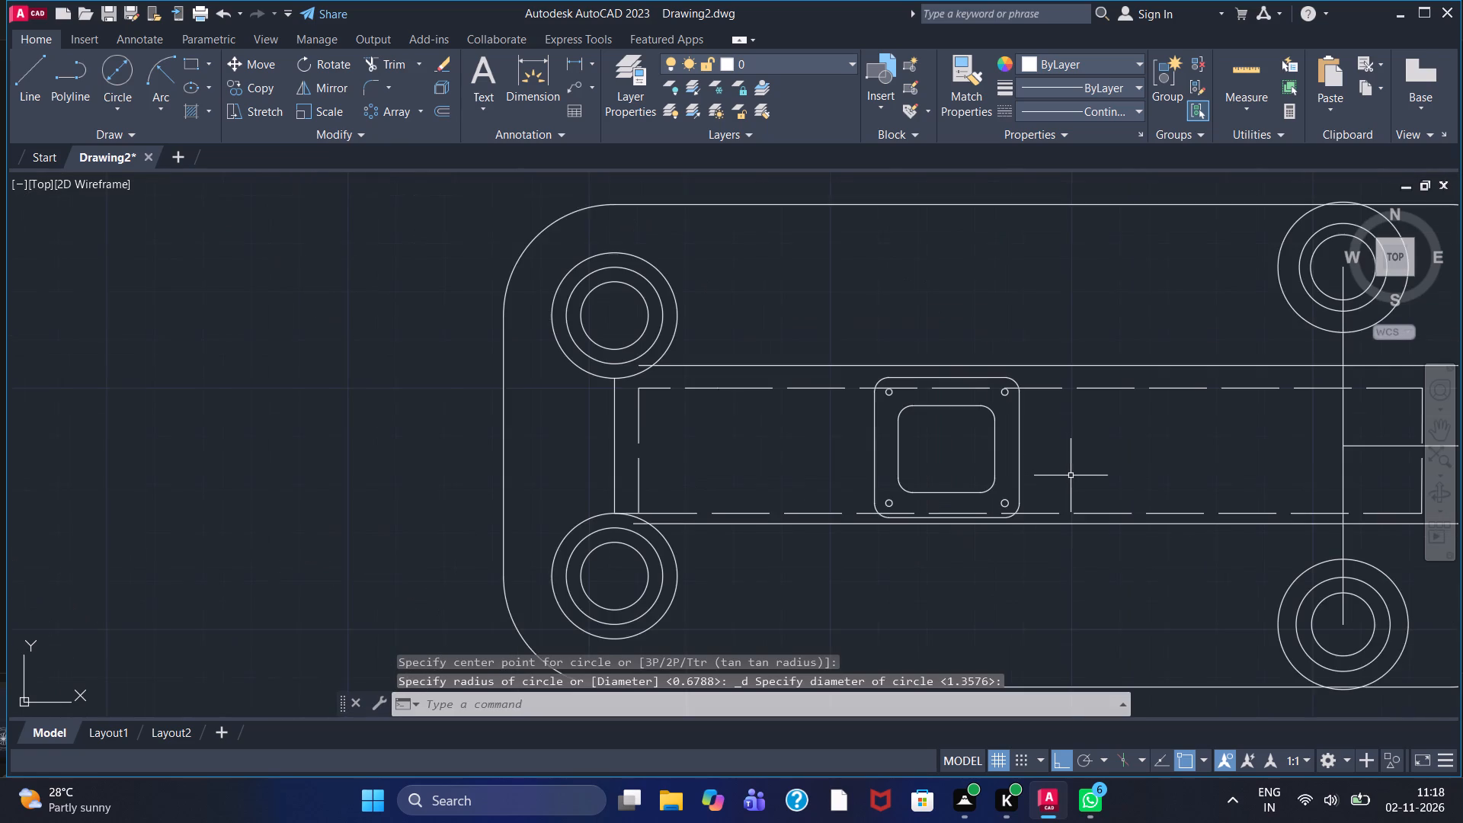
middle_click_drag(1071, 476, 828, 506)
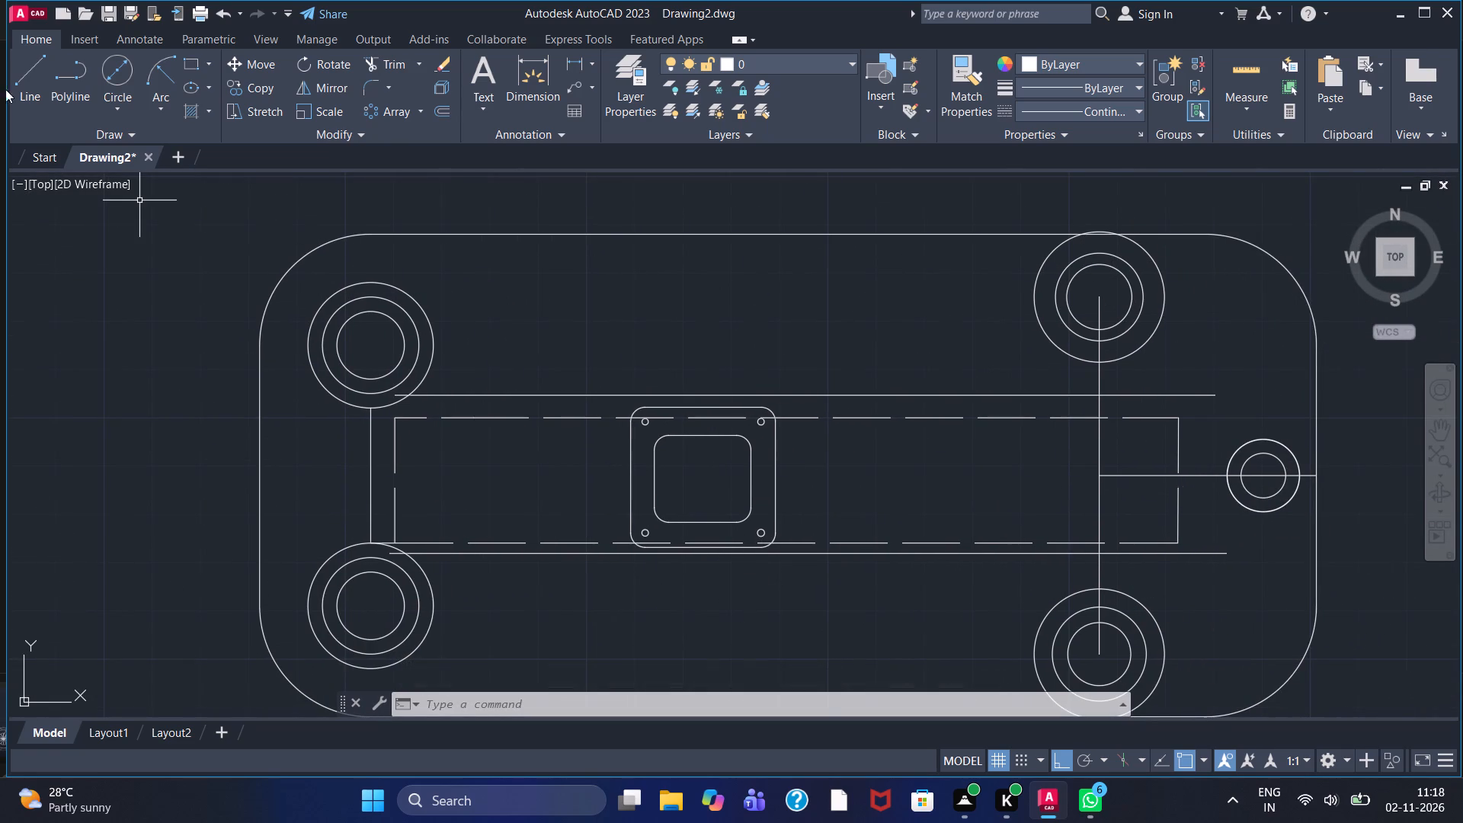
left_click(33, 78)
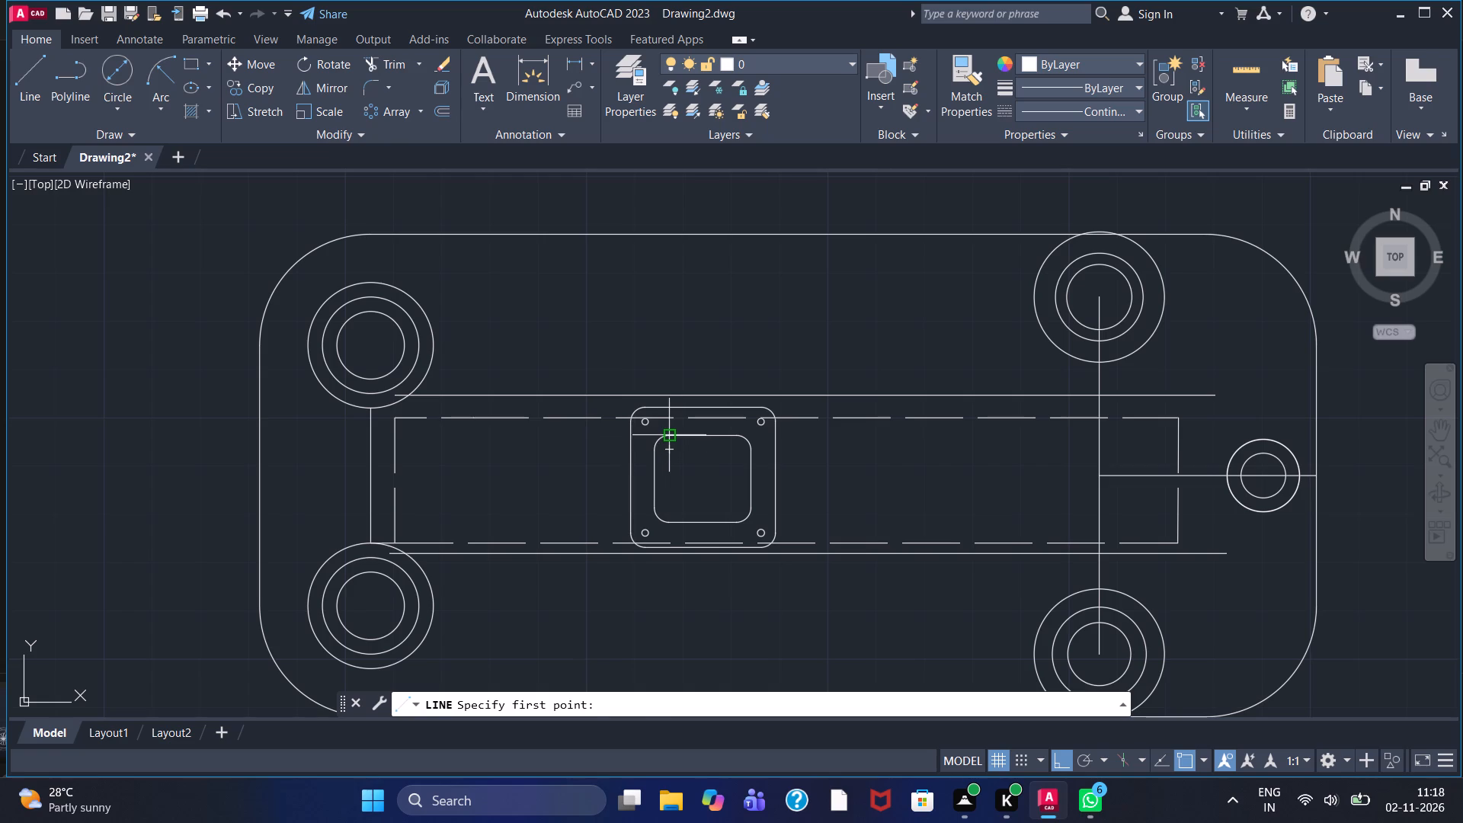
double_click(671, 437)
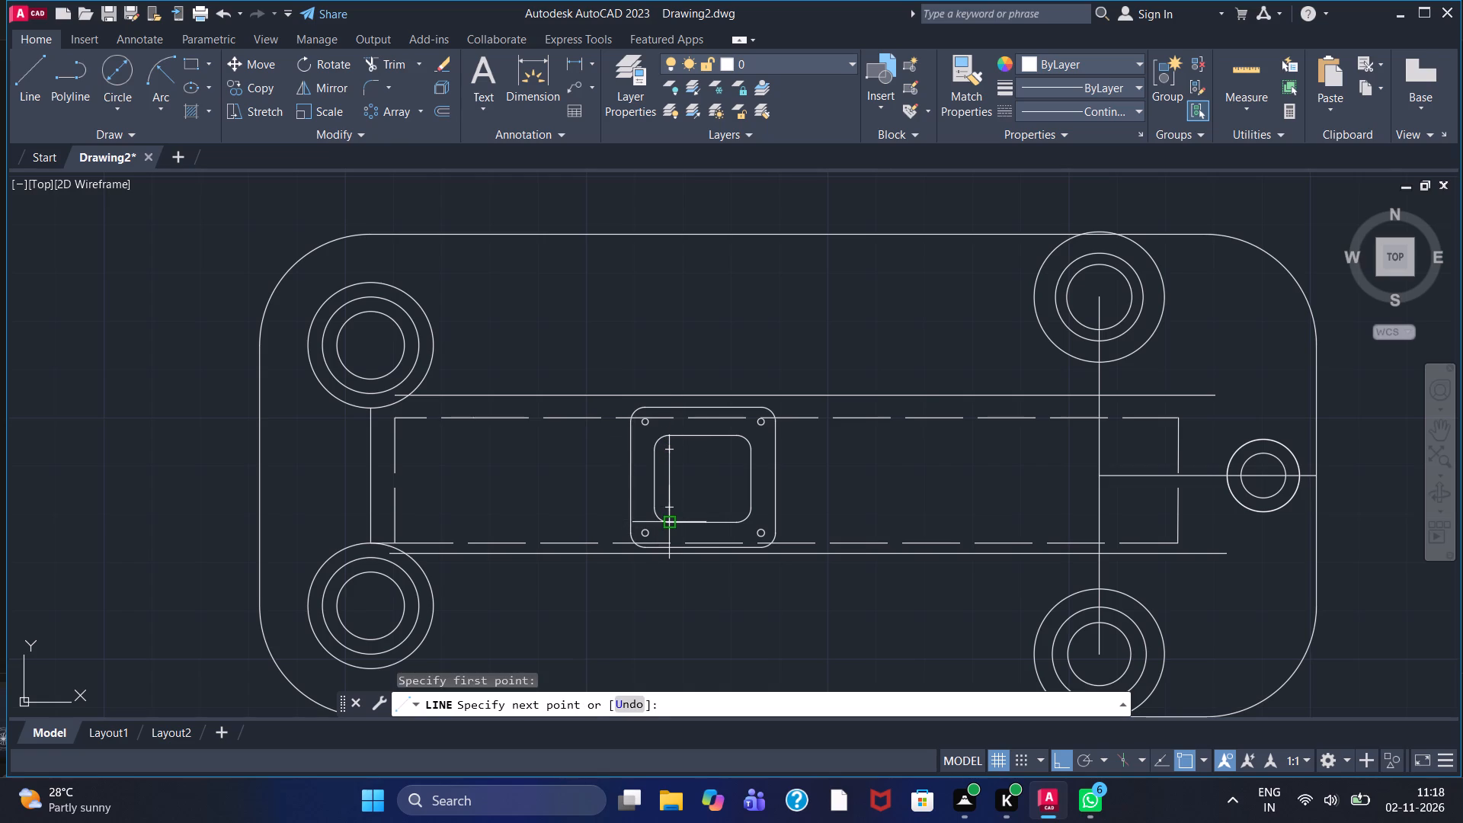
scroll(676, 524, "up", 4)
left_click(608, 526)
right_click(608, 526)
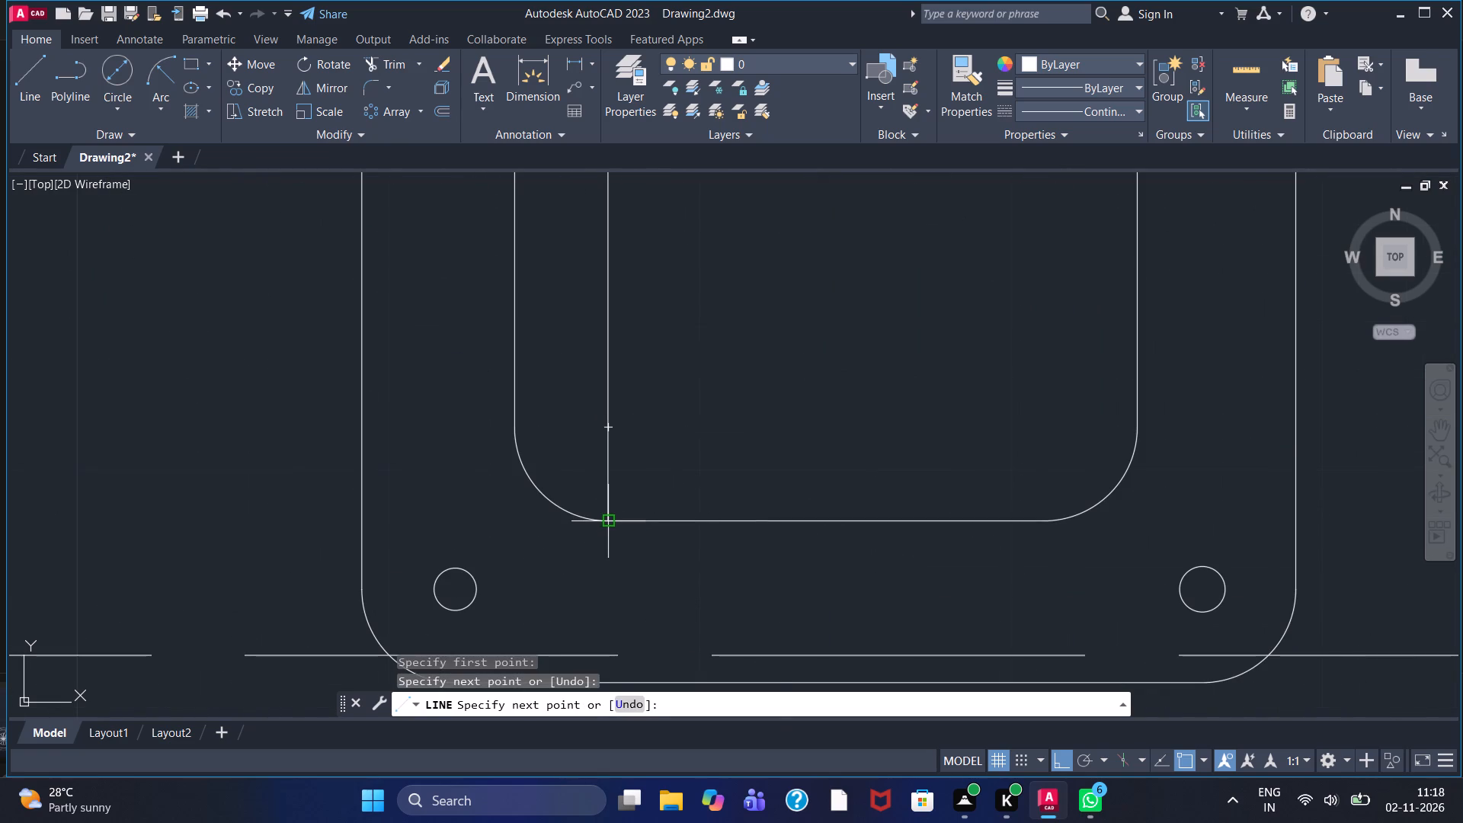
left_click(645, 533)
scroll(645, 533, "down", 2)
middle_click_drag(715, 481, 662, 485)
scroll(660, 490, "down", 1)
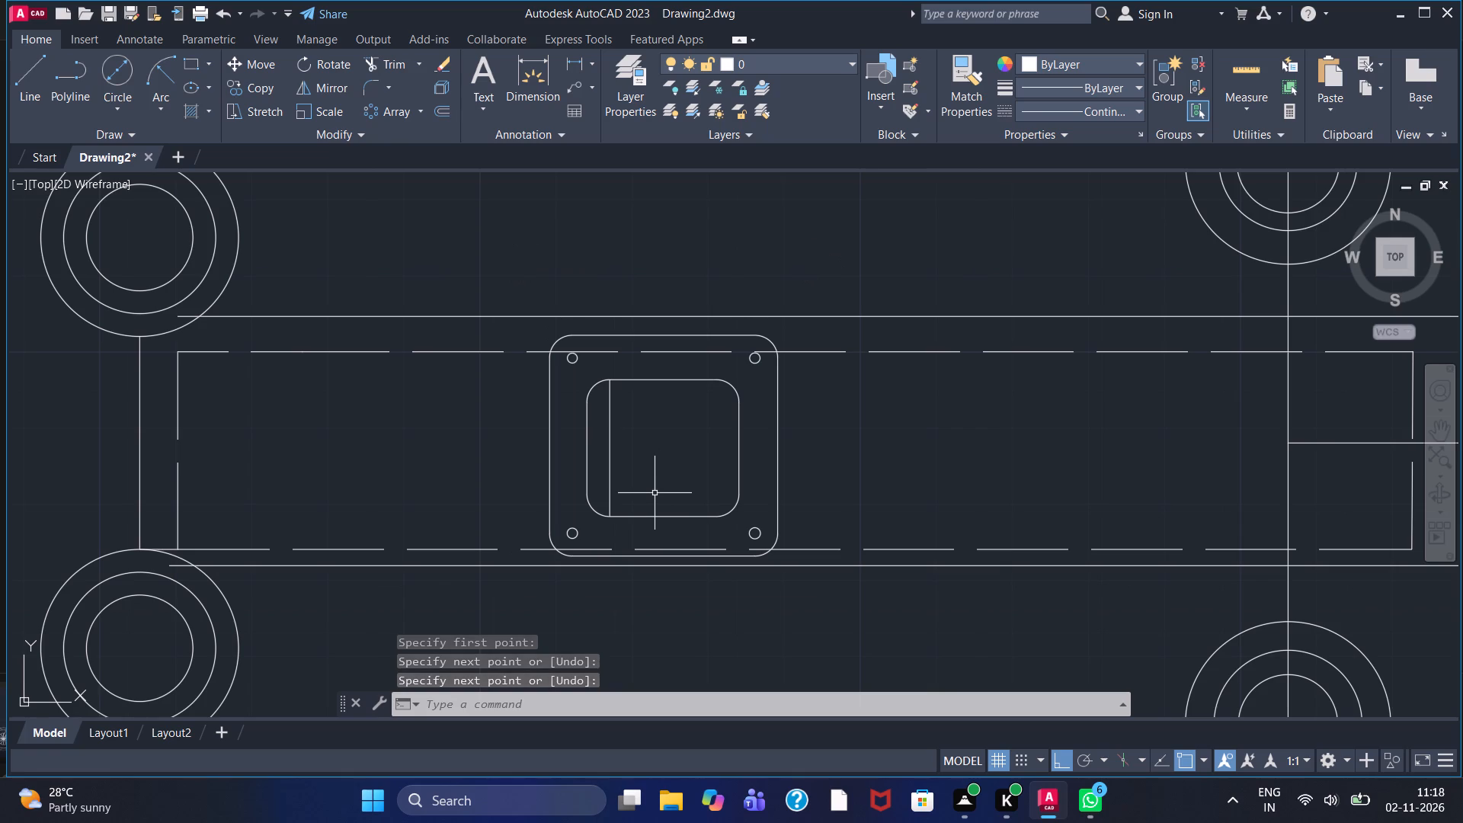
Draw a vertical line from just above the plate's top edge down to the upper dashed line, left of the nested rounded rectangles.
scroll(668, 472, "down", 1)
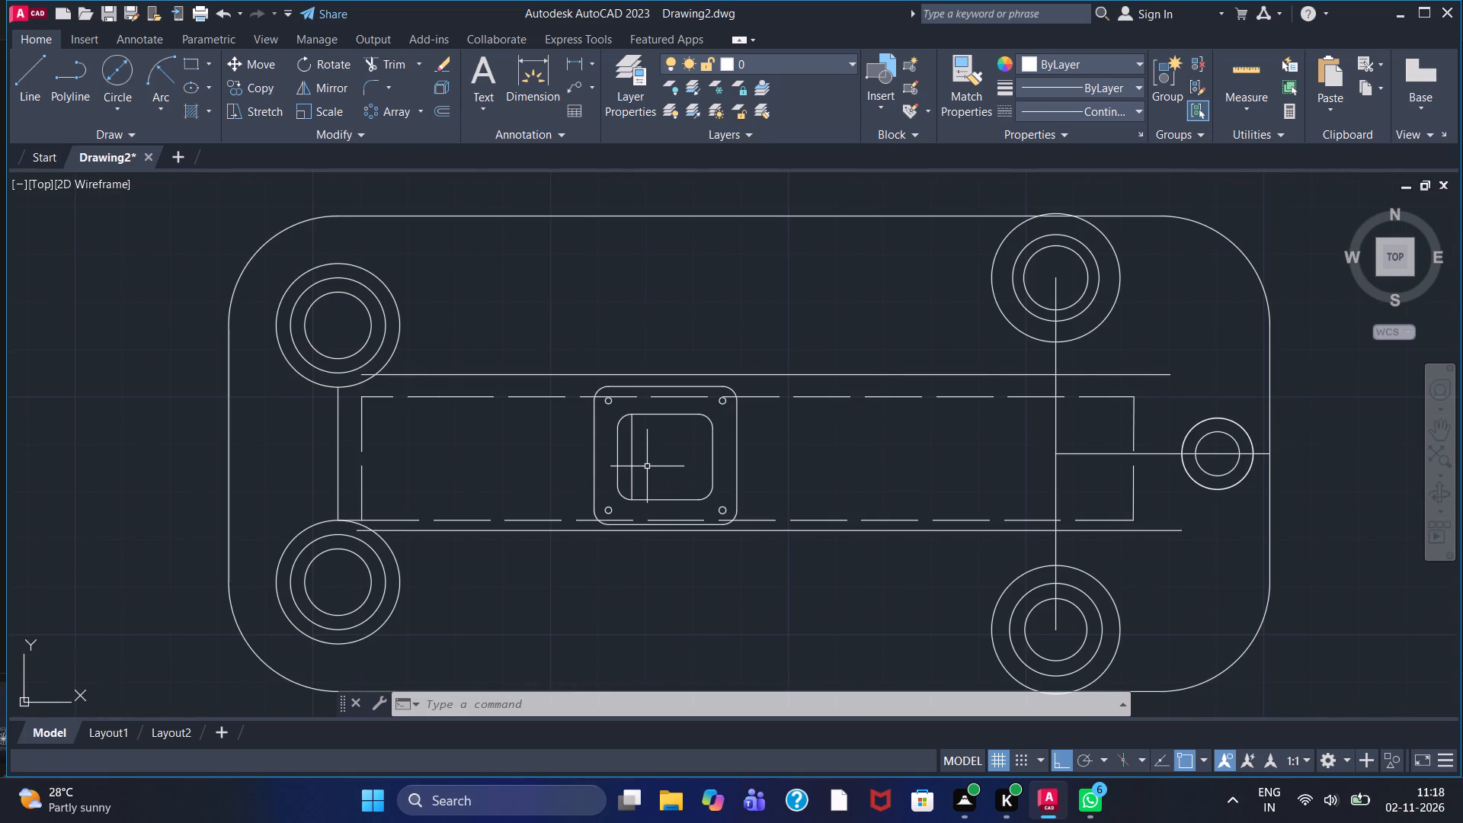
left_click(30, 72)
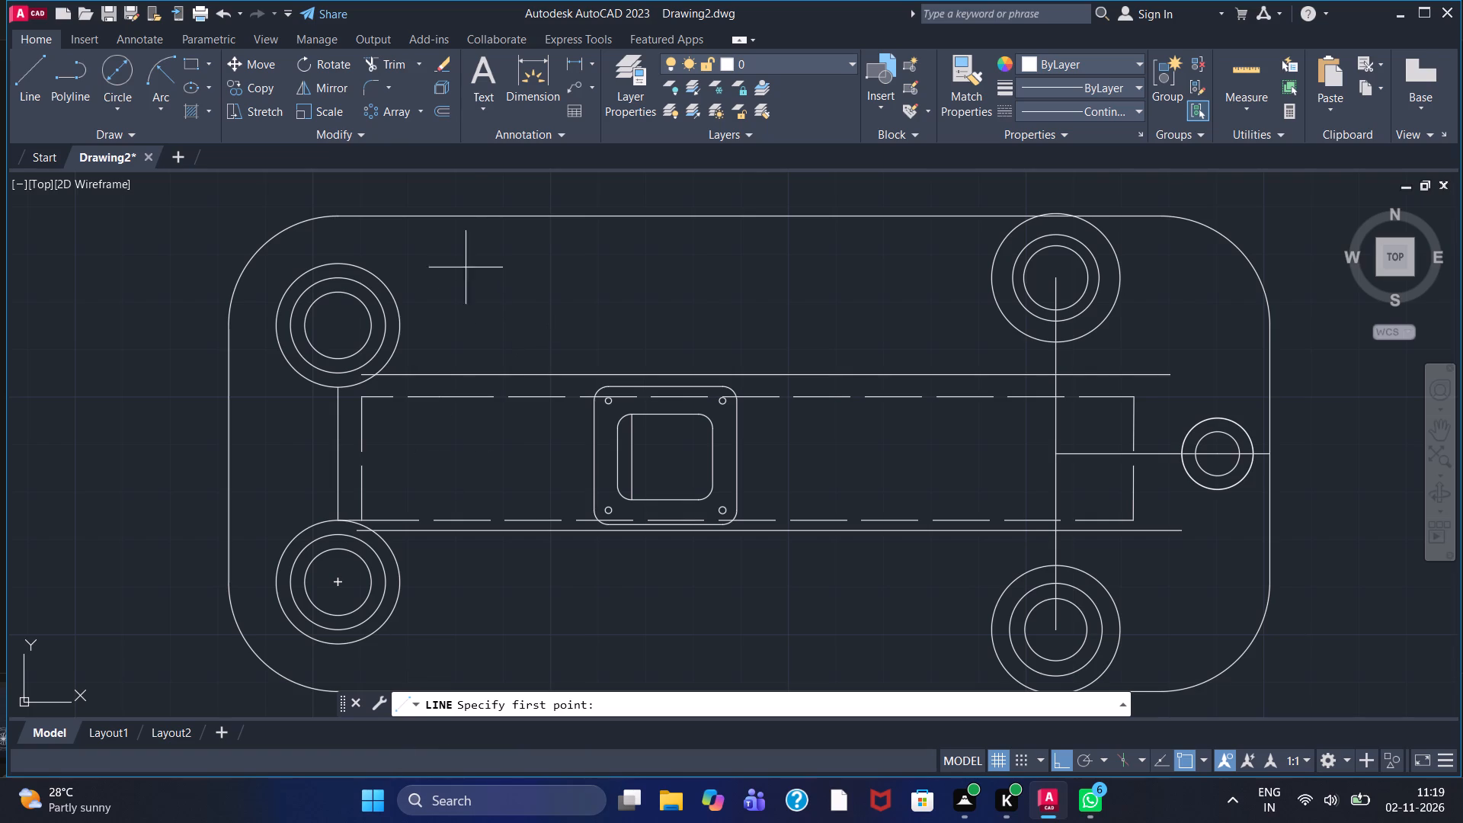
left_click(475, 194)
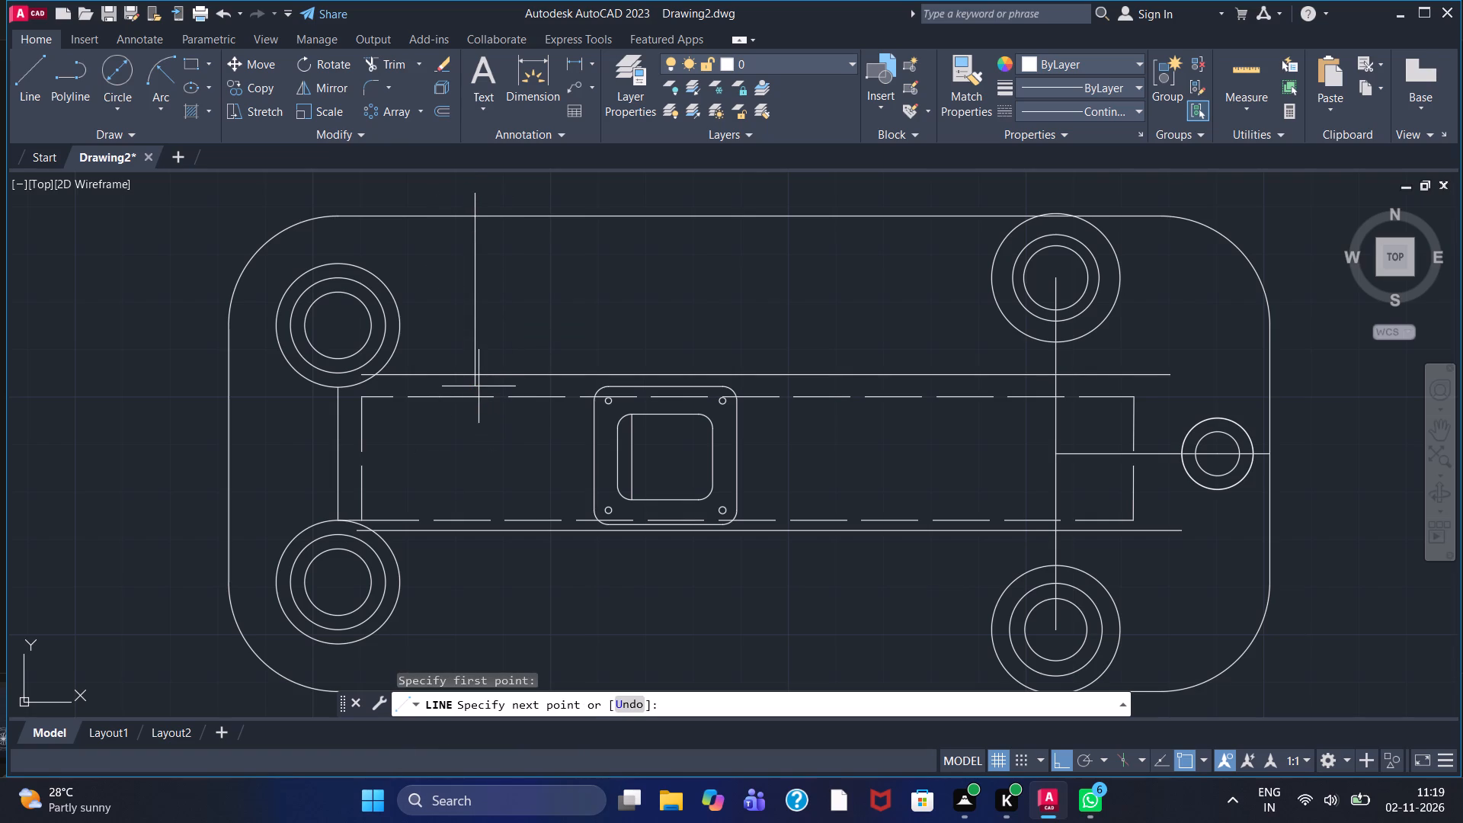
left_click(474, 391)
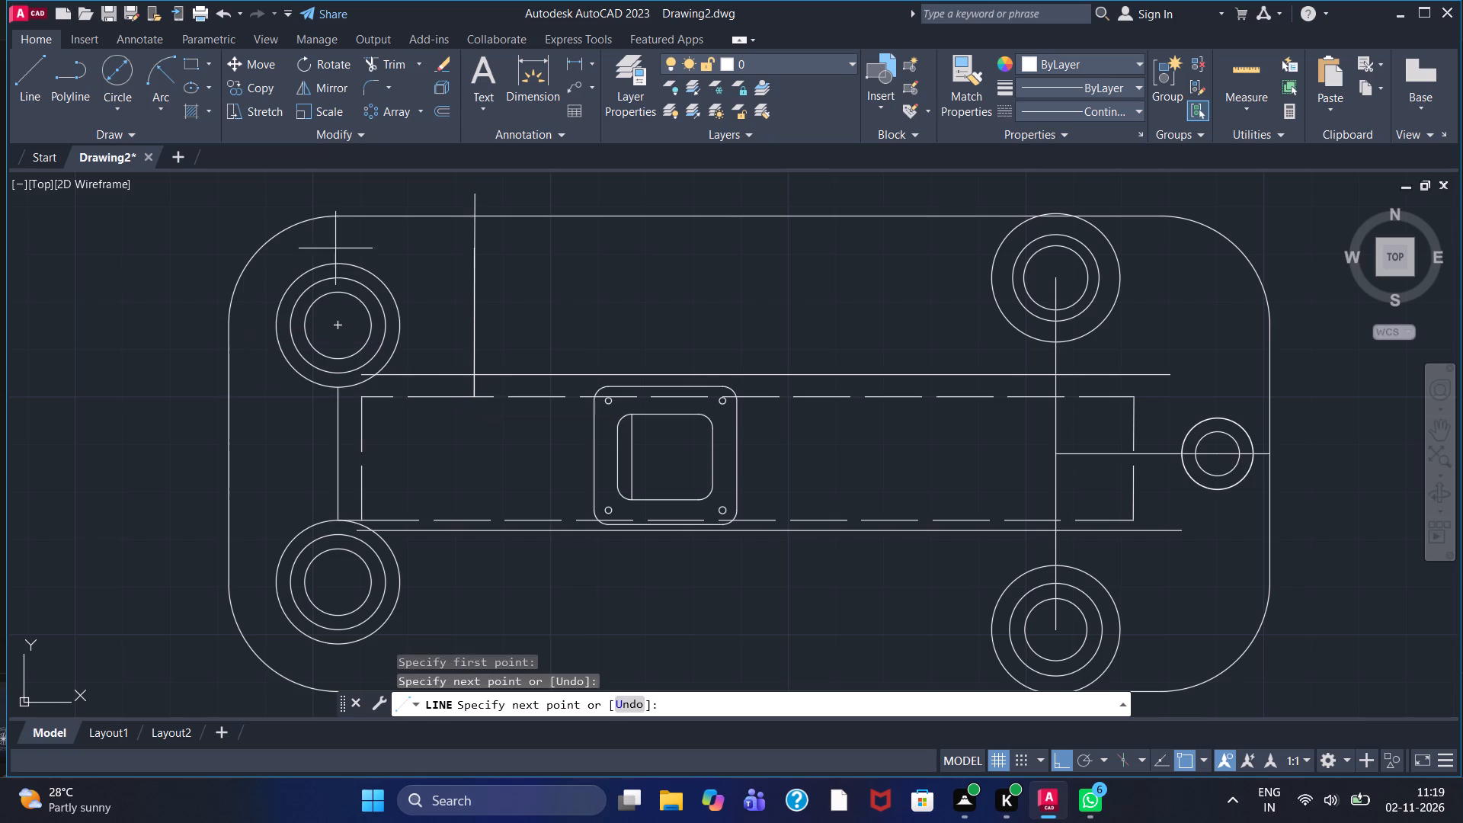
right_click(425, 286)
left_click(462, 295)
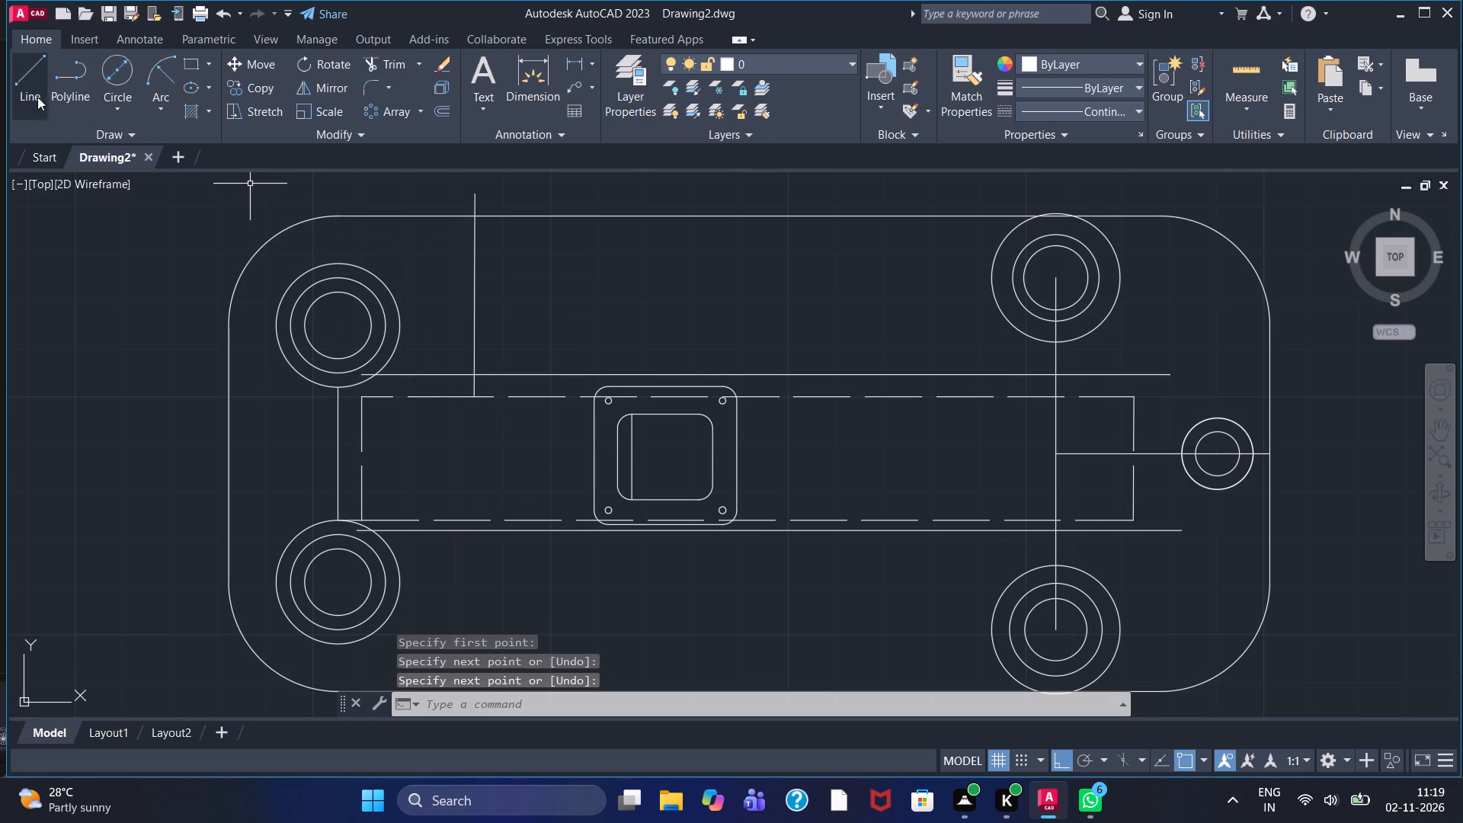
Draw a second parallel vertical line just right of the first, from above the plate's top edge to slightly above the dashed line.
left_click_drag(38, 96, 46, 96)
left_click(504, 197)
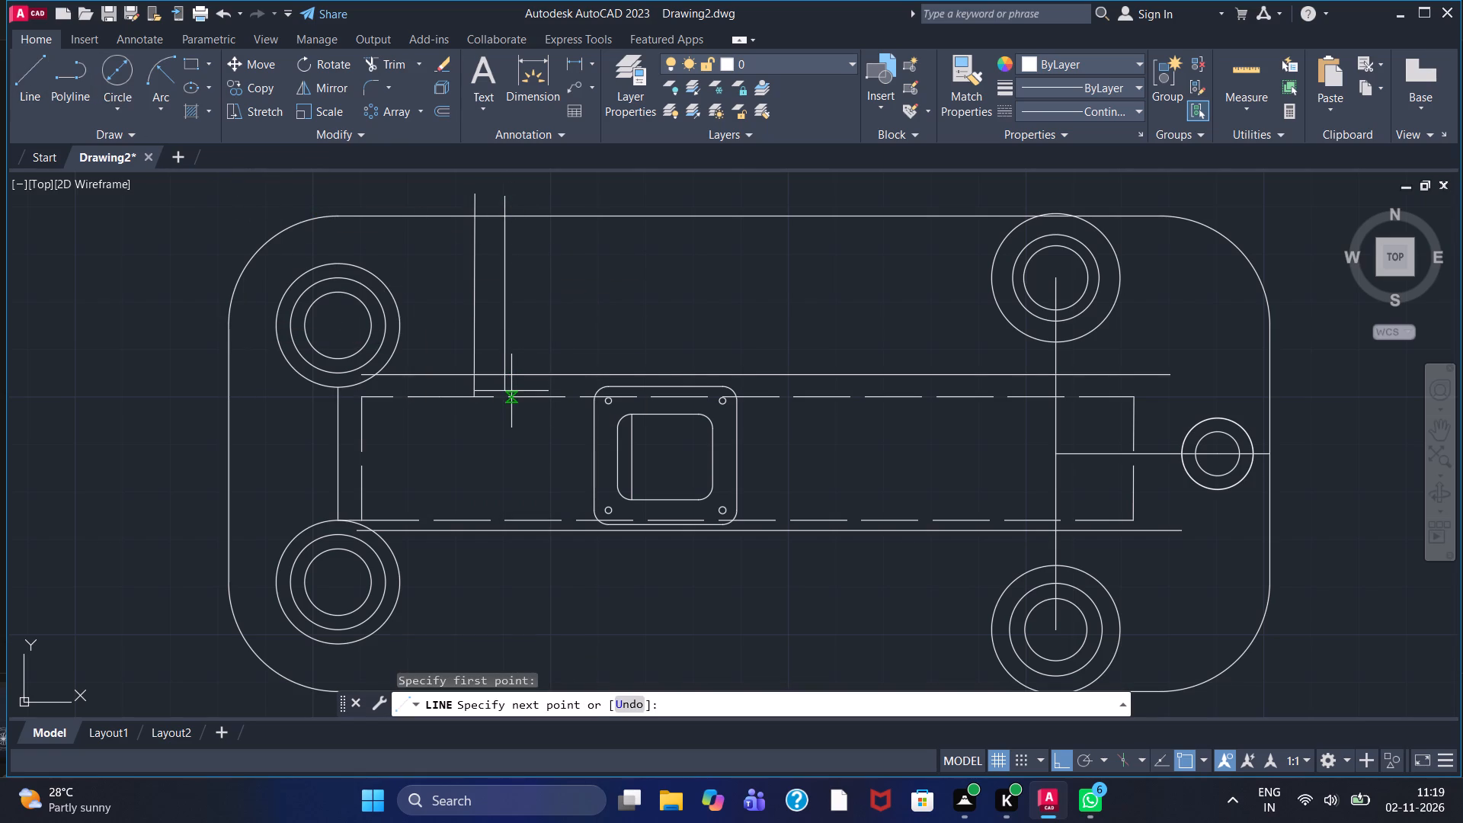
left_click(511, 391)
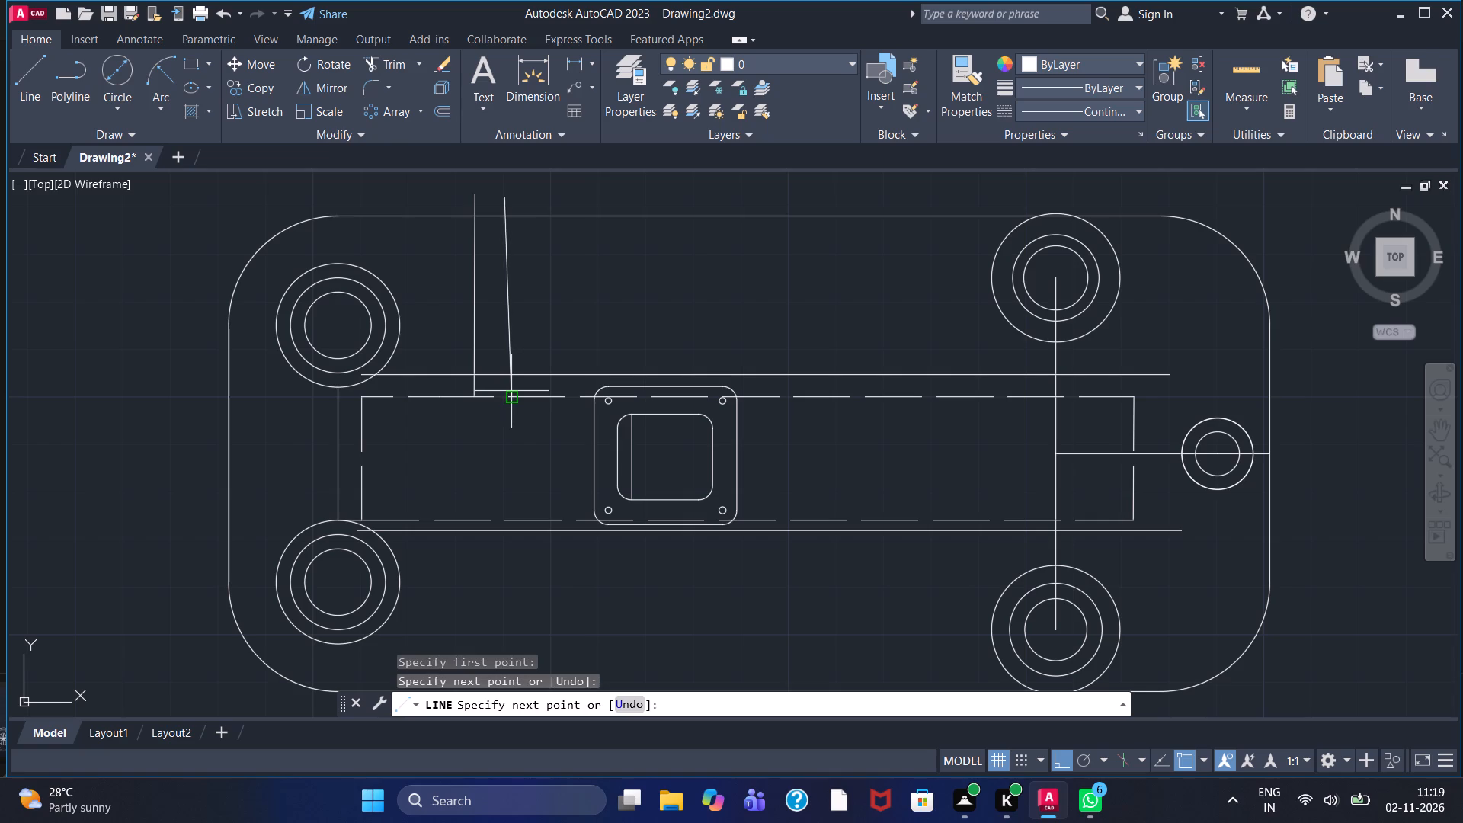
key("ctrl+z")
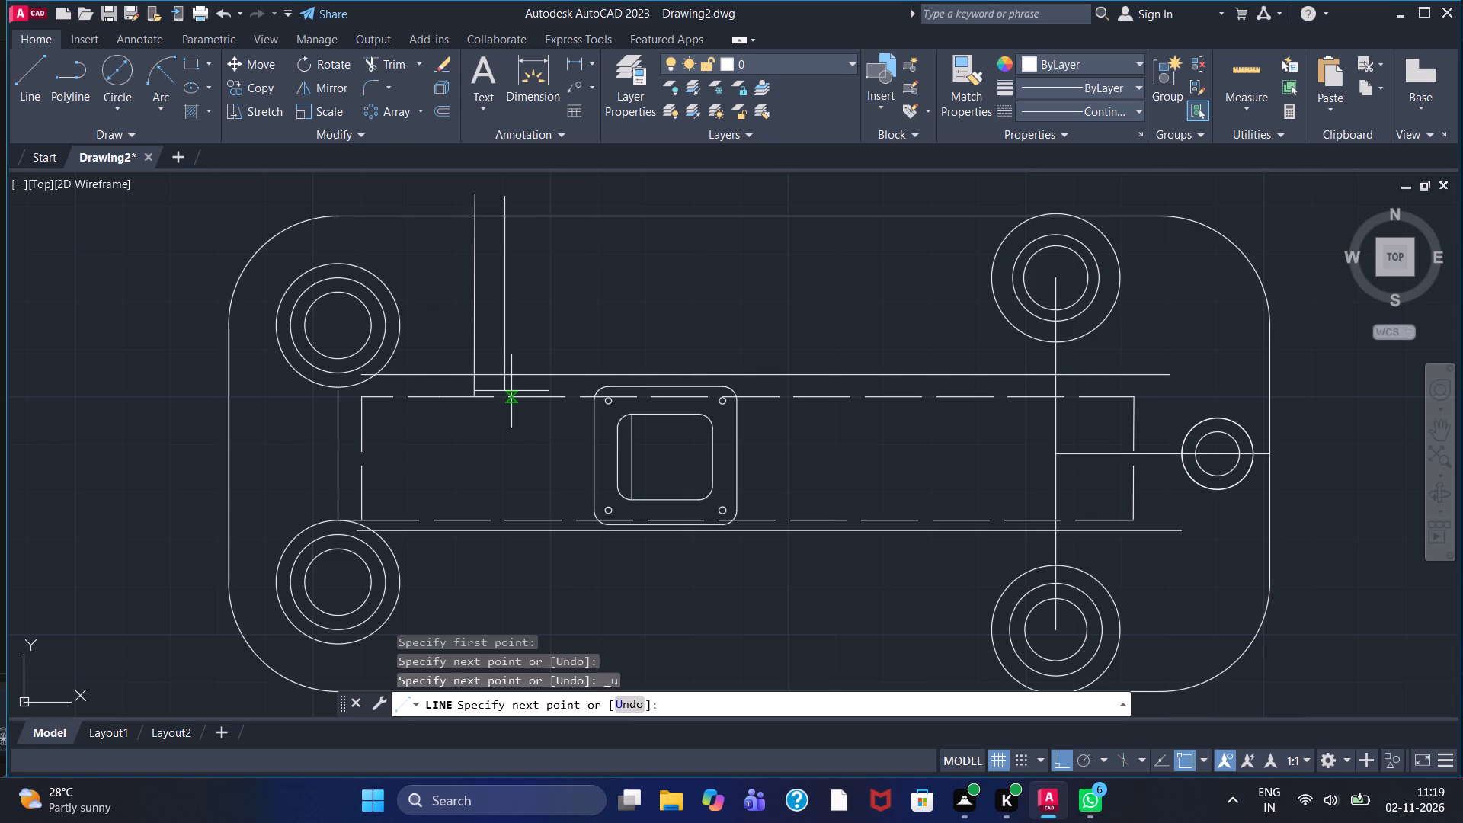
scroll(511, 391, "up", 3)
left_click(479, 384)
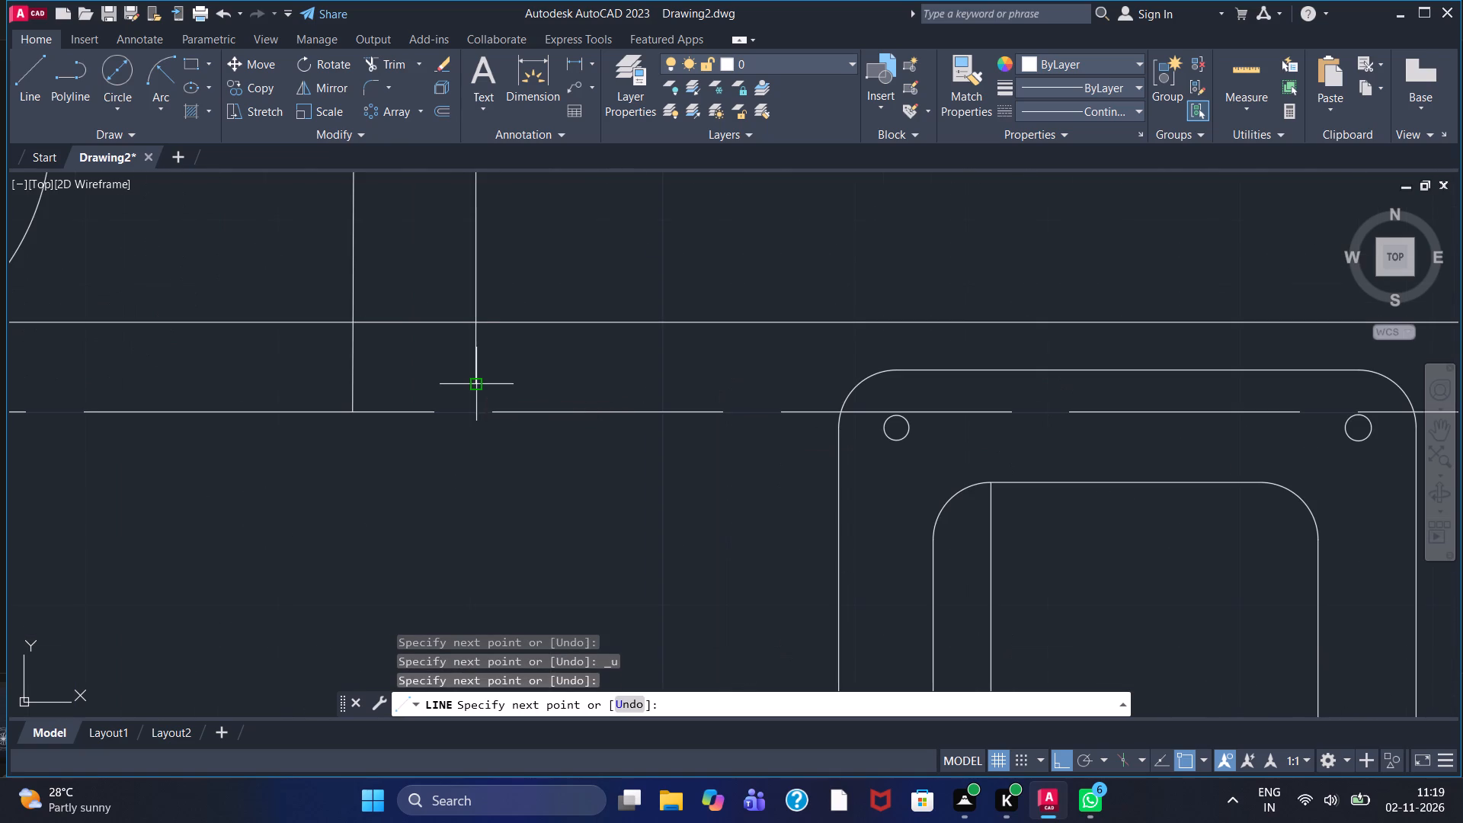
key("Escape")
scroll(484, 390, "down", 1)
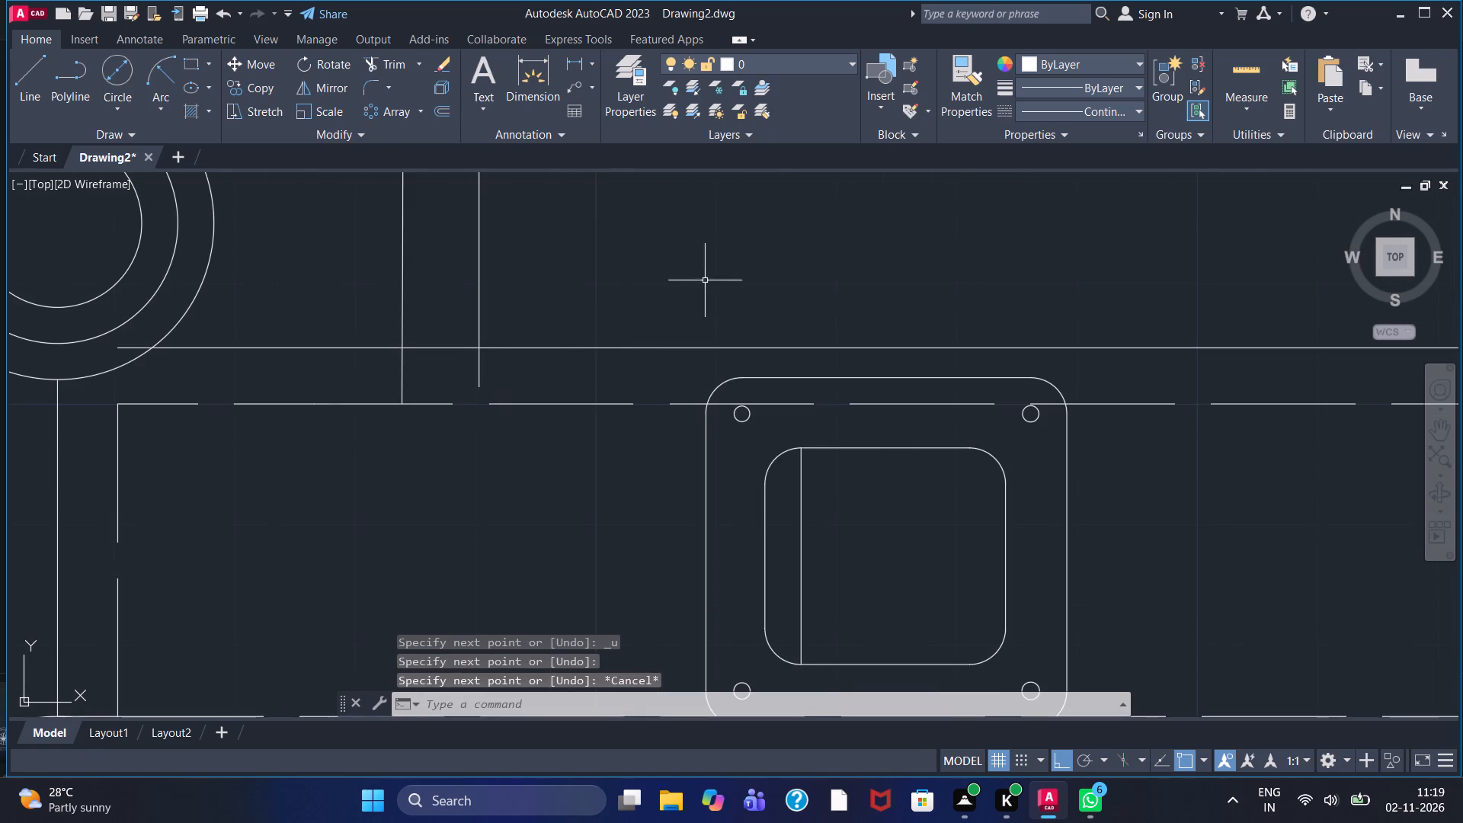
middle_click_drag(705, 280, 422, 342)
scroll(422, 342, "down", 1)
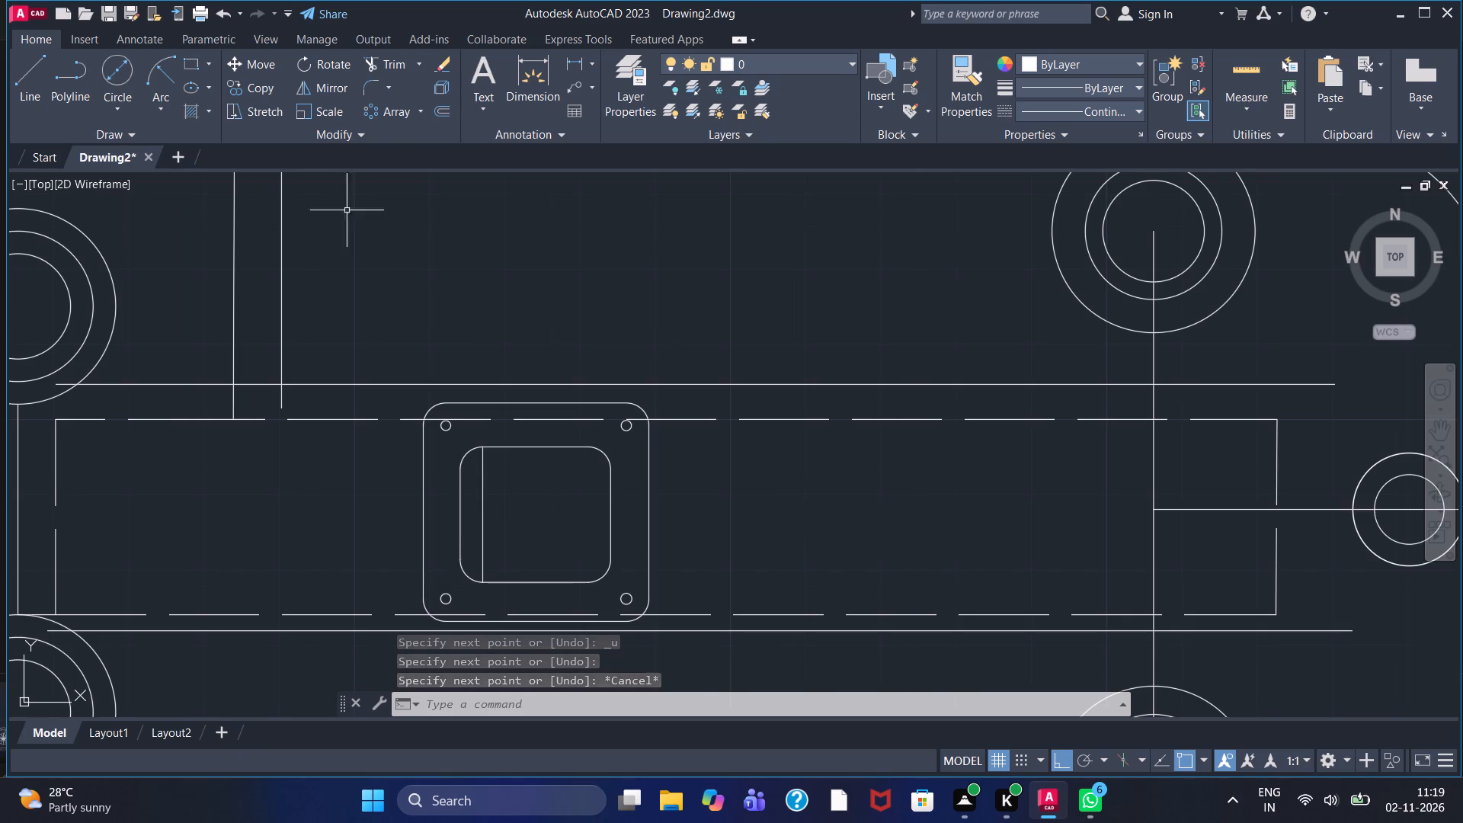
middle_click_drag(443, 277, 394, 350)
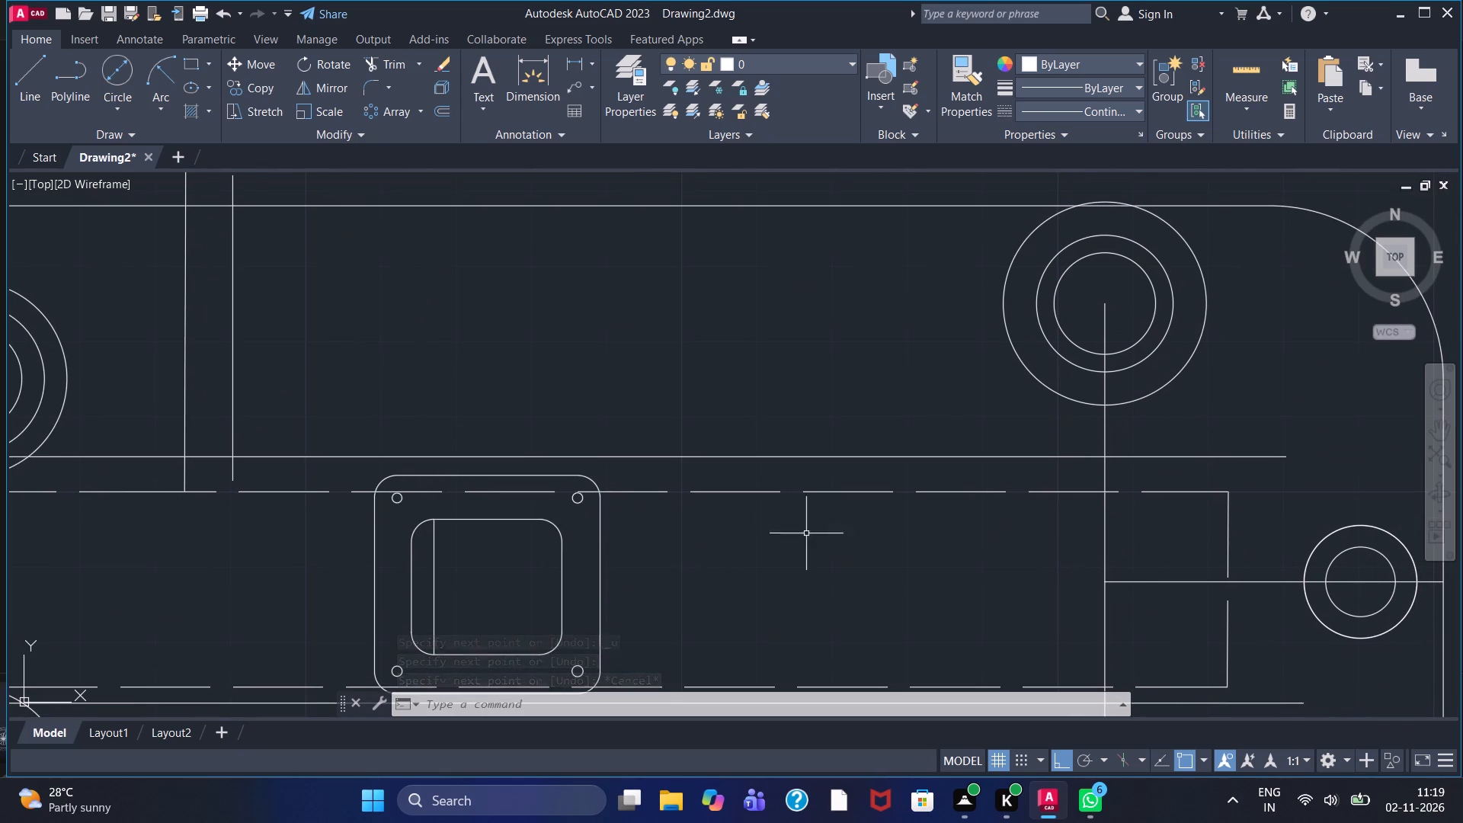
Draw a vertical line from above the plate's top edge to just below the upper solid horizontal line, above the nested rectangle's upper-right hole.
left_click(33, 86)
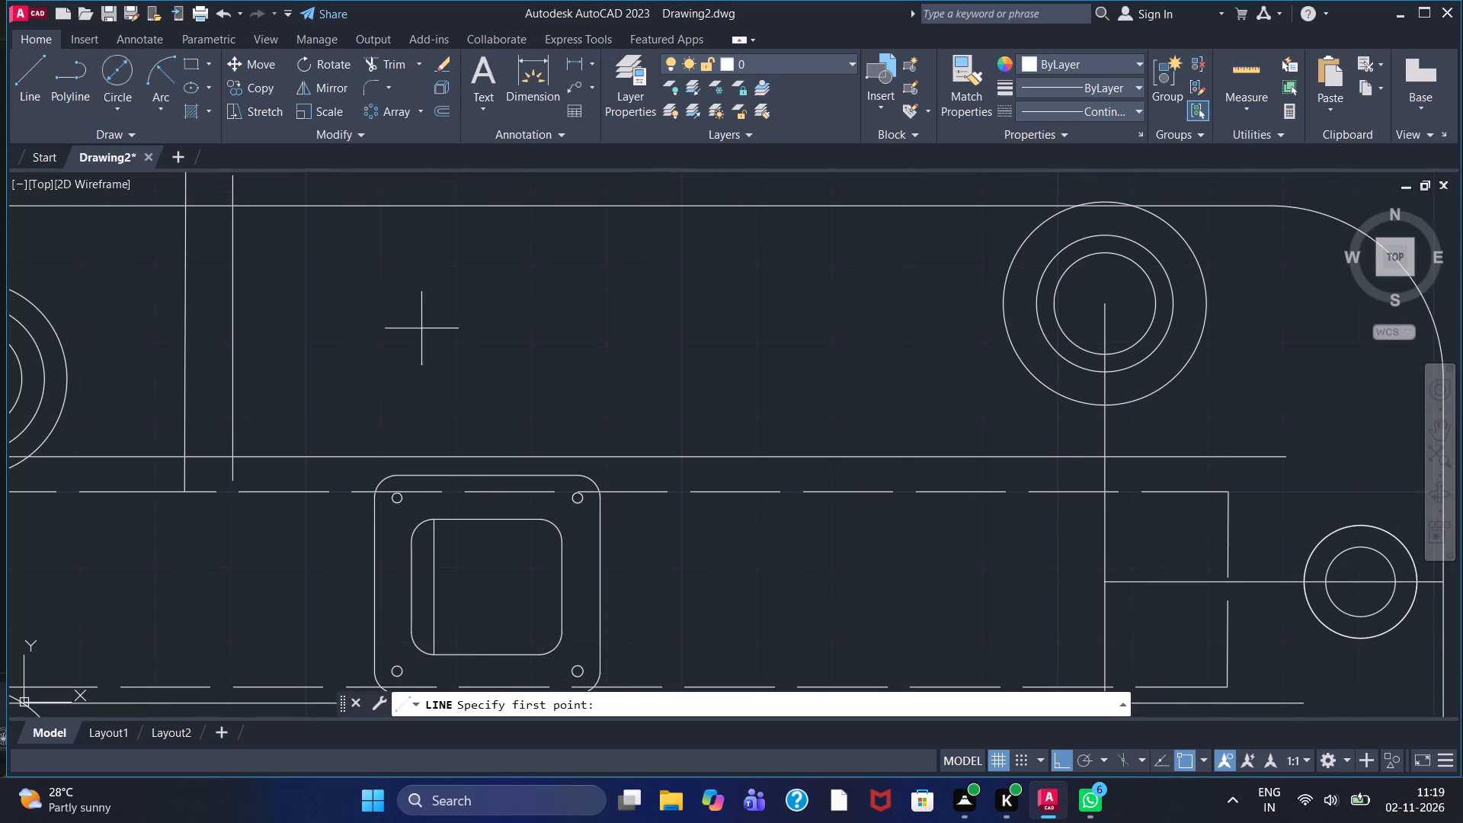
scroll(578, 225, "down", 1)
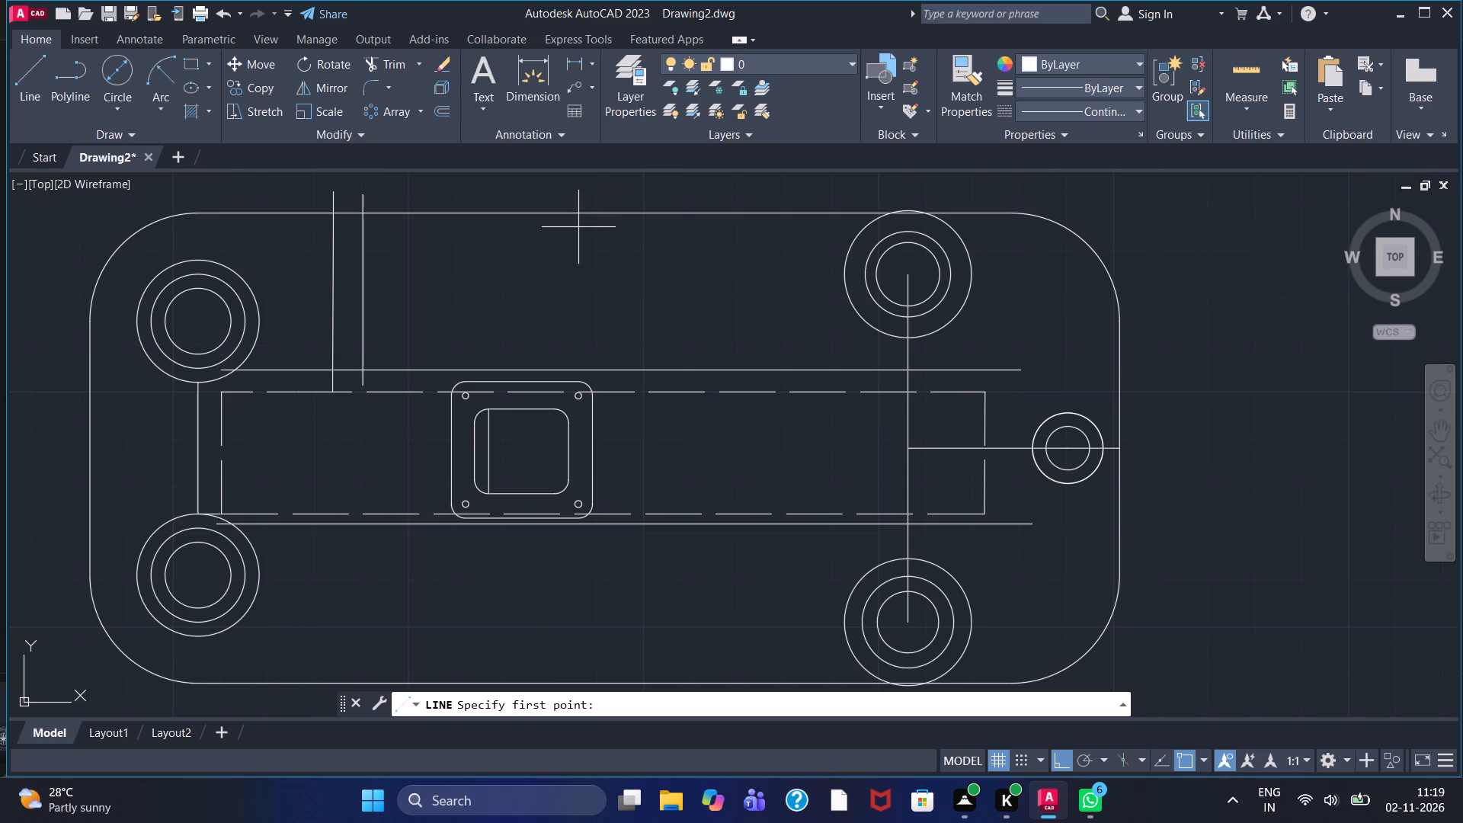
left_click(578, 196)
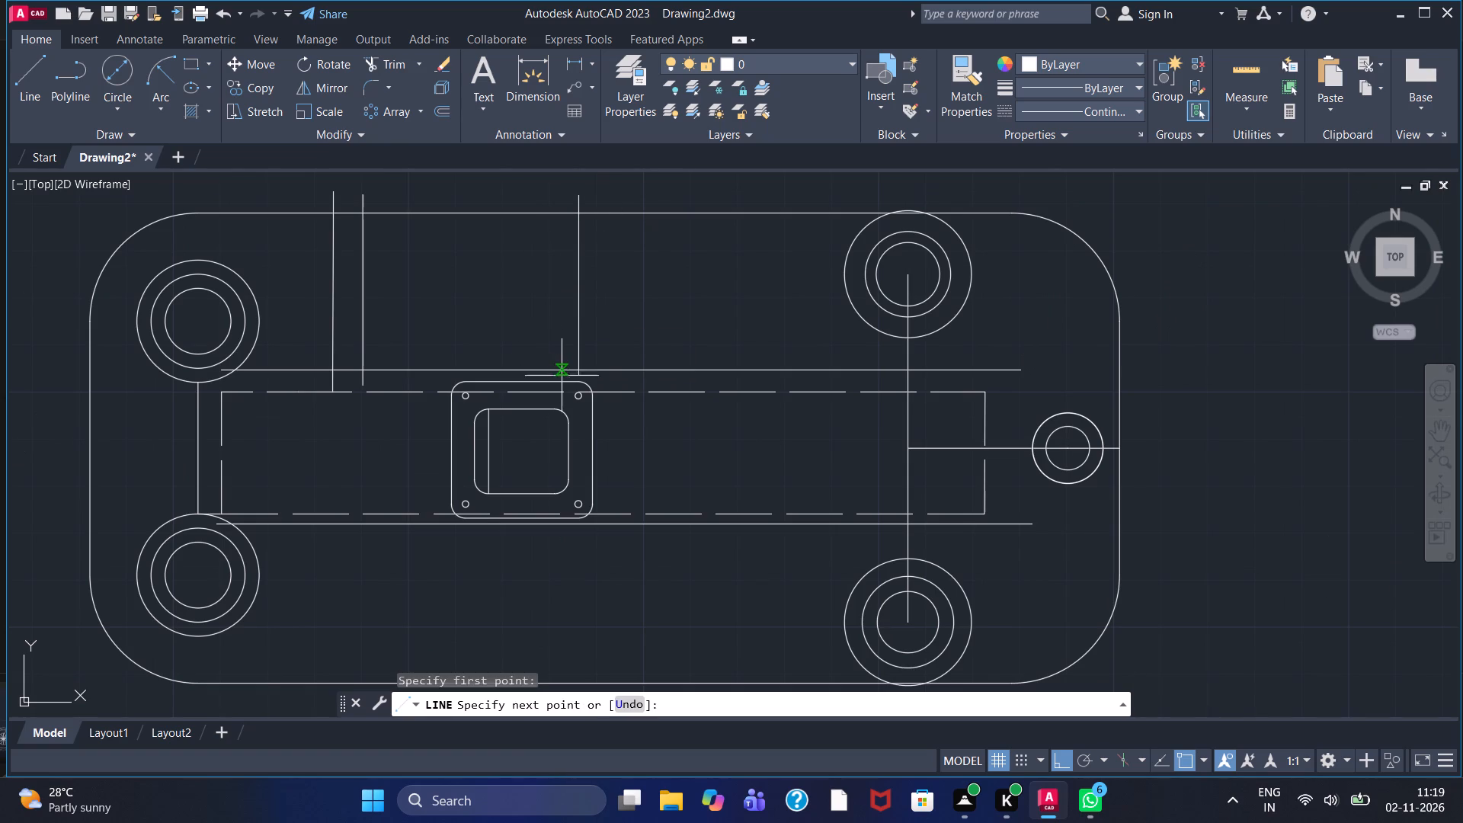
scroll(565, 388, "up", 4)
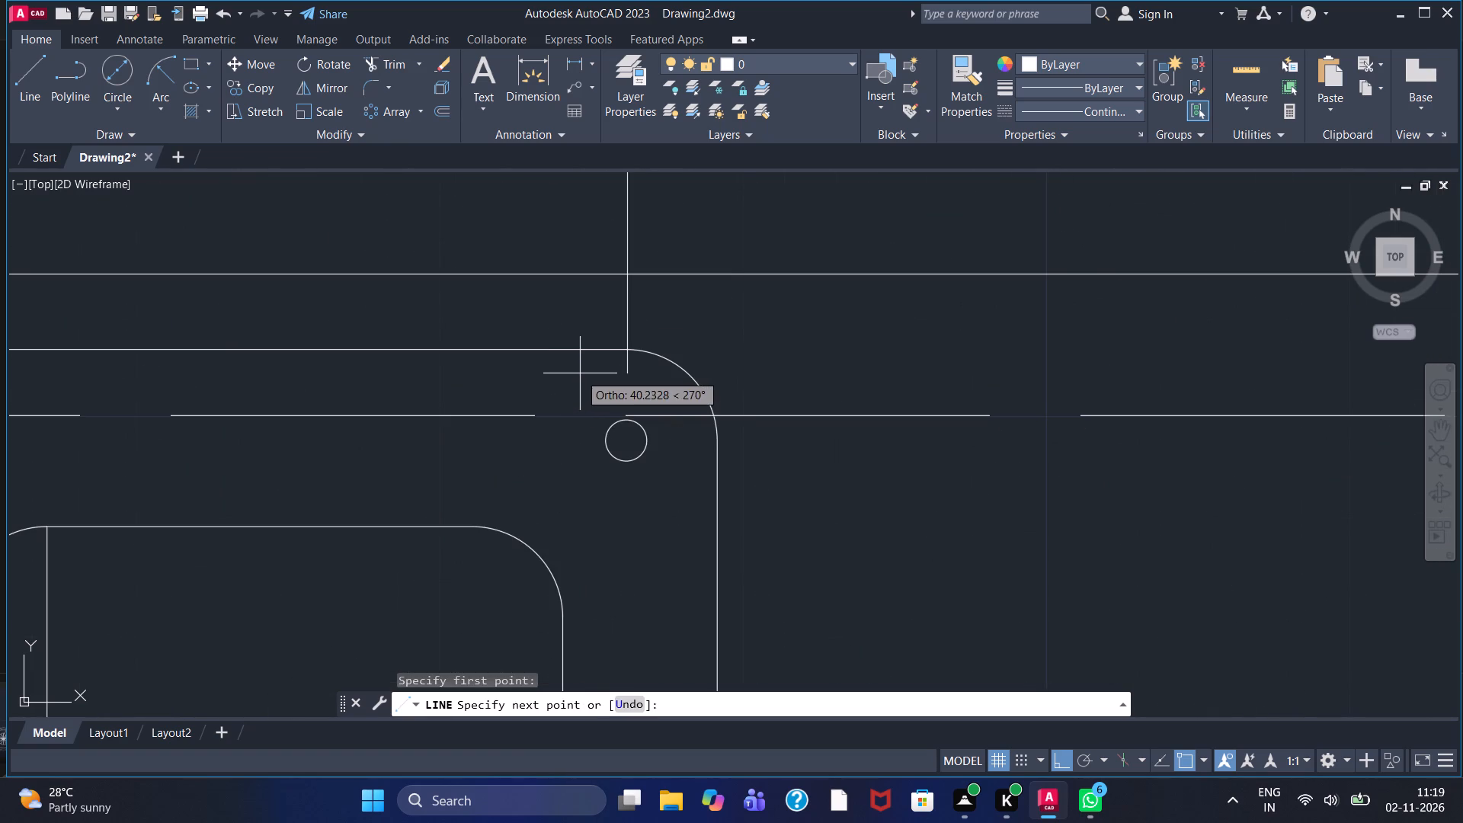
left_click(615, 310)
key("Escape")
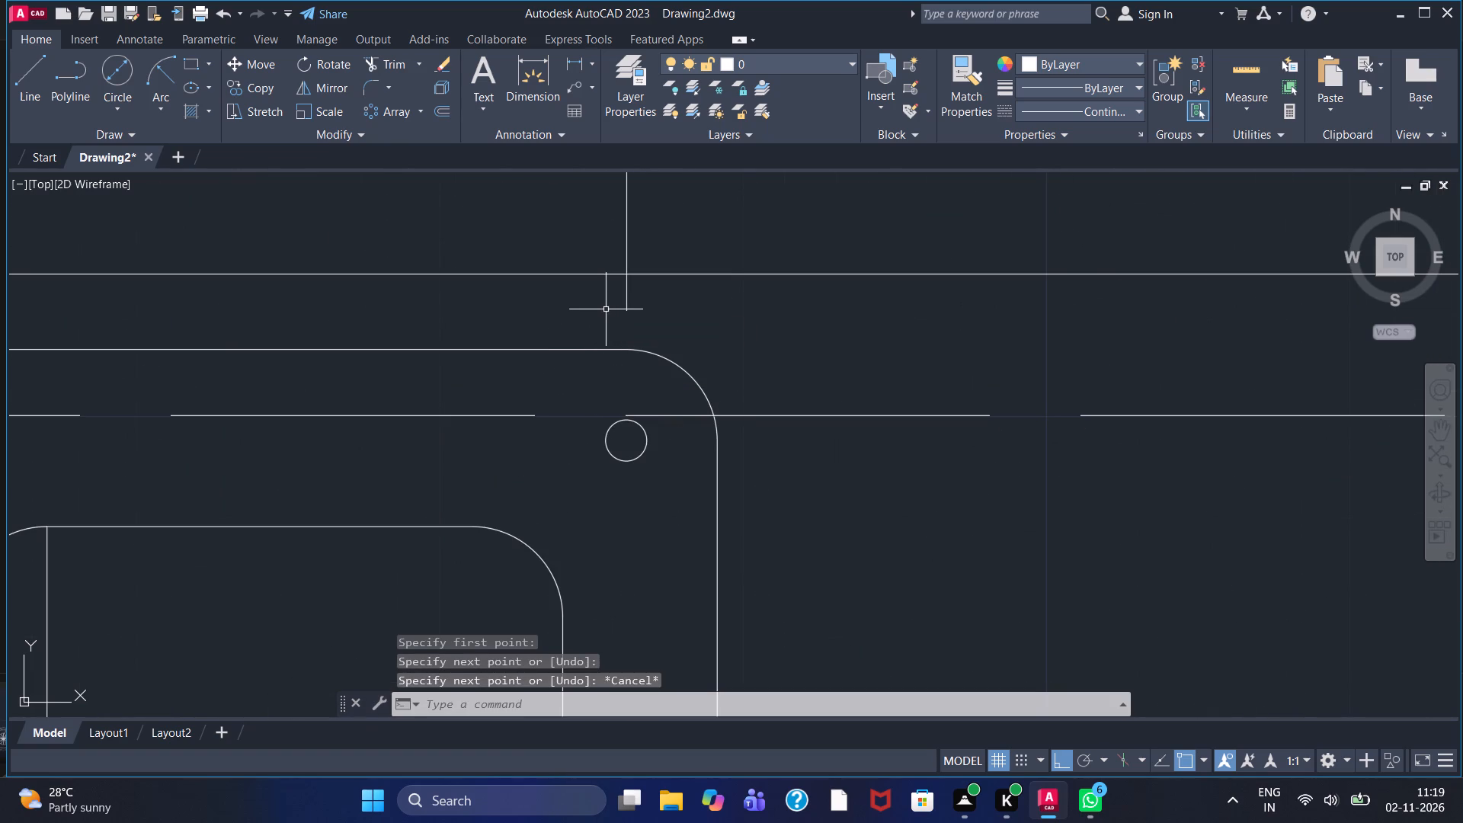
Draw a vertical line from above the plate's top edge to just below the upper solid line, midway between the nested rectangles and upper-right circles.
scroll(602, 312, "down", 2)
scroll(773, 319, "down", 2)
middle_click_drag(853, 277, 831, 280)
scroll(824, 283, "down", 1)
middle_click_drag(831, 280, 629, 357)
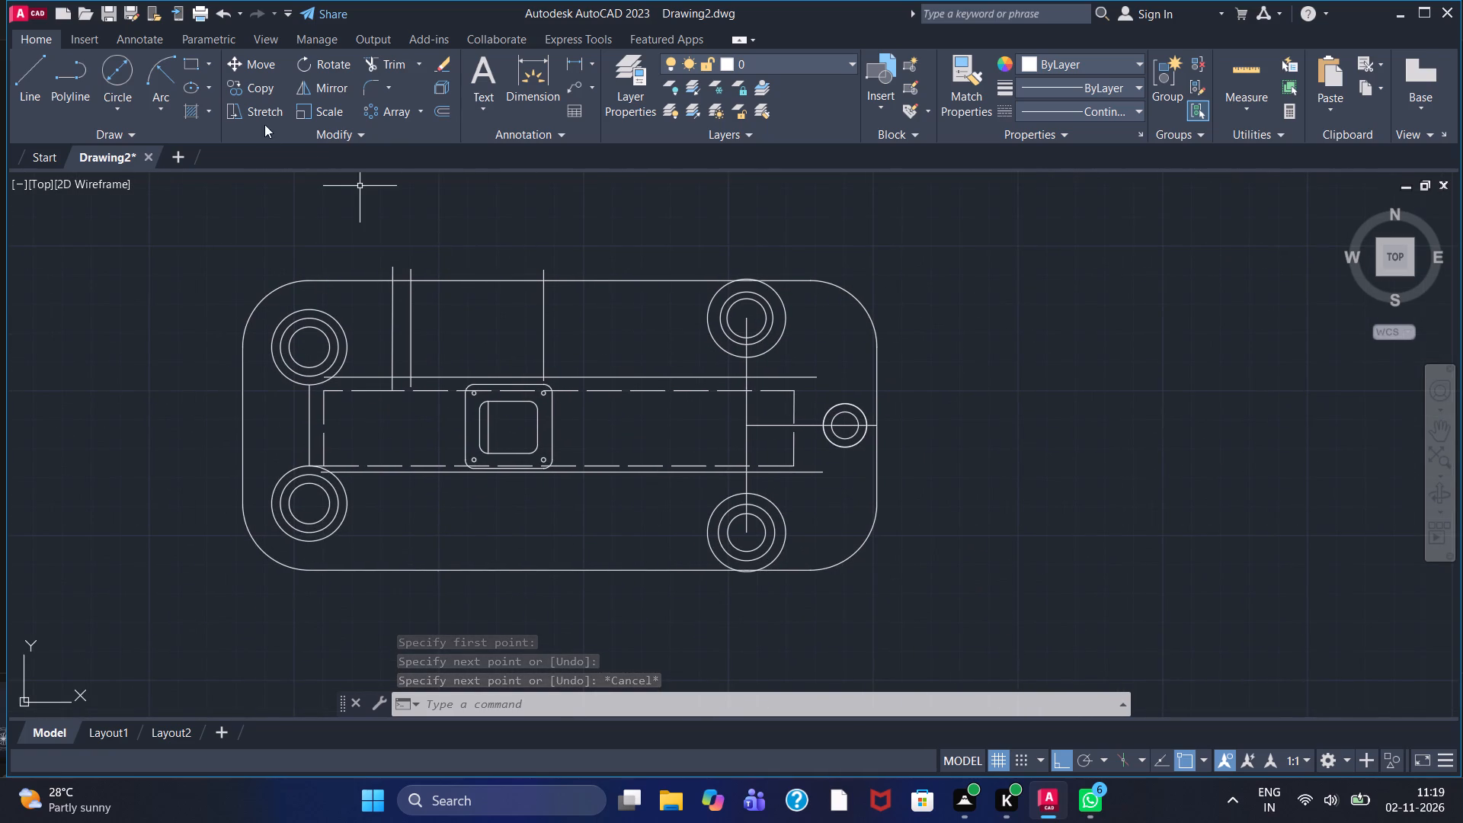
left_click(34, 91)
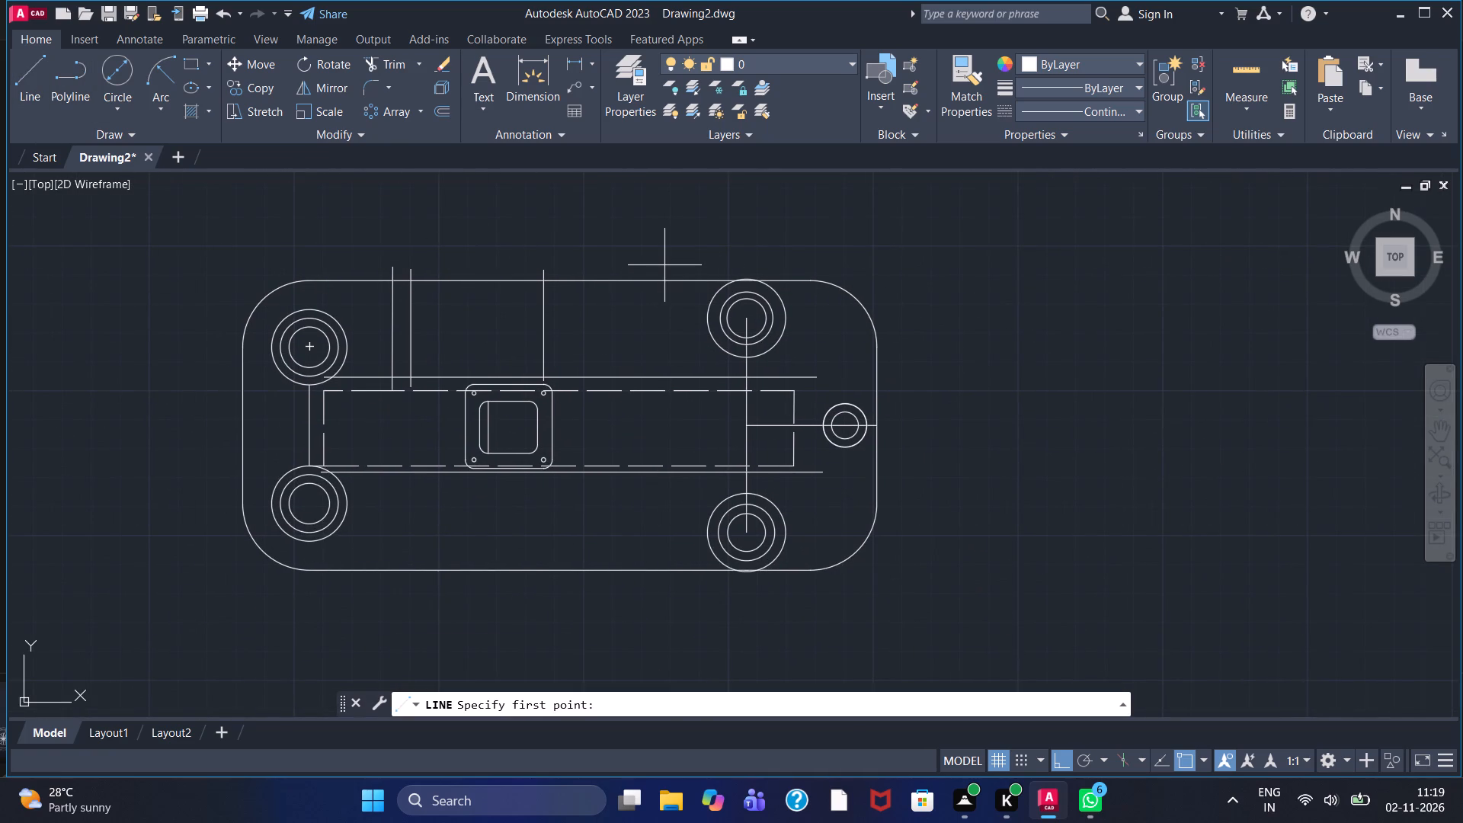
left_click(664, 265)
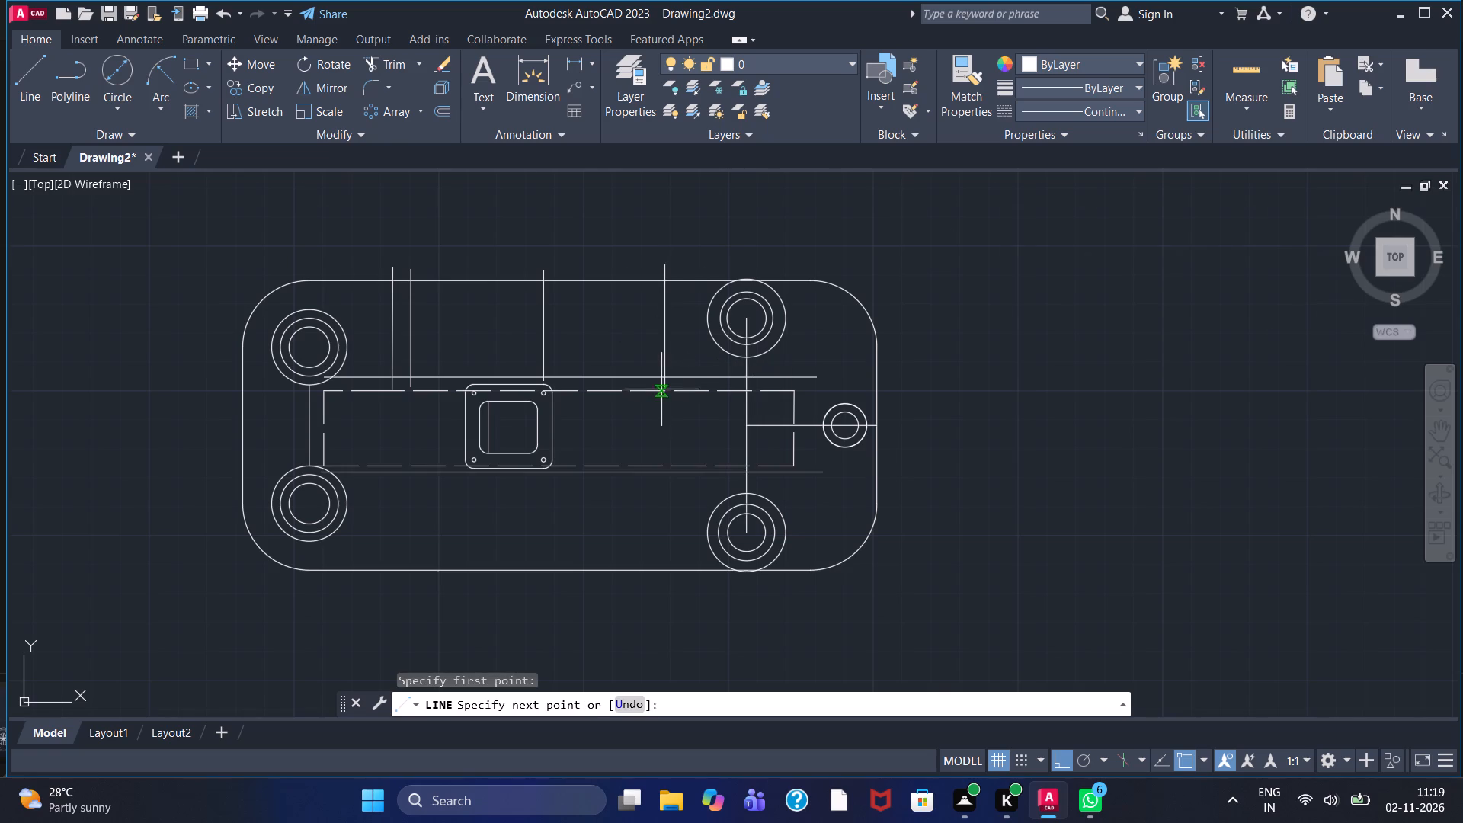
scroll(662, 386, "up", 3)
left_click(661, 375)
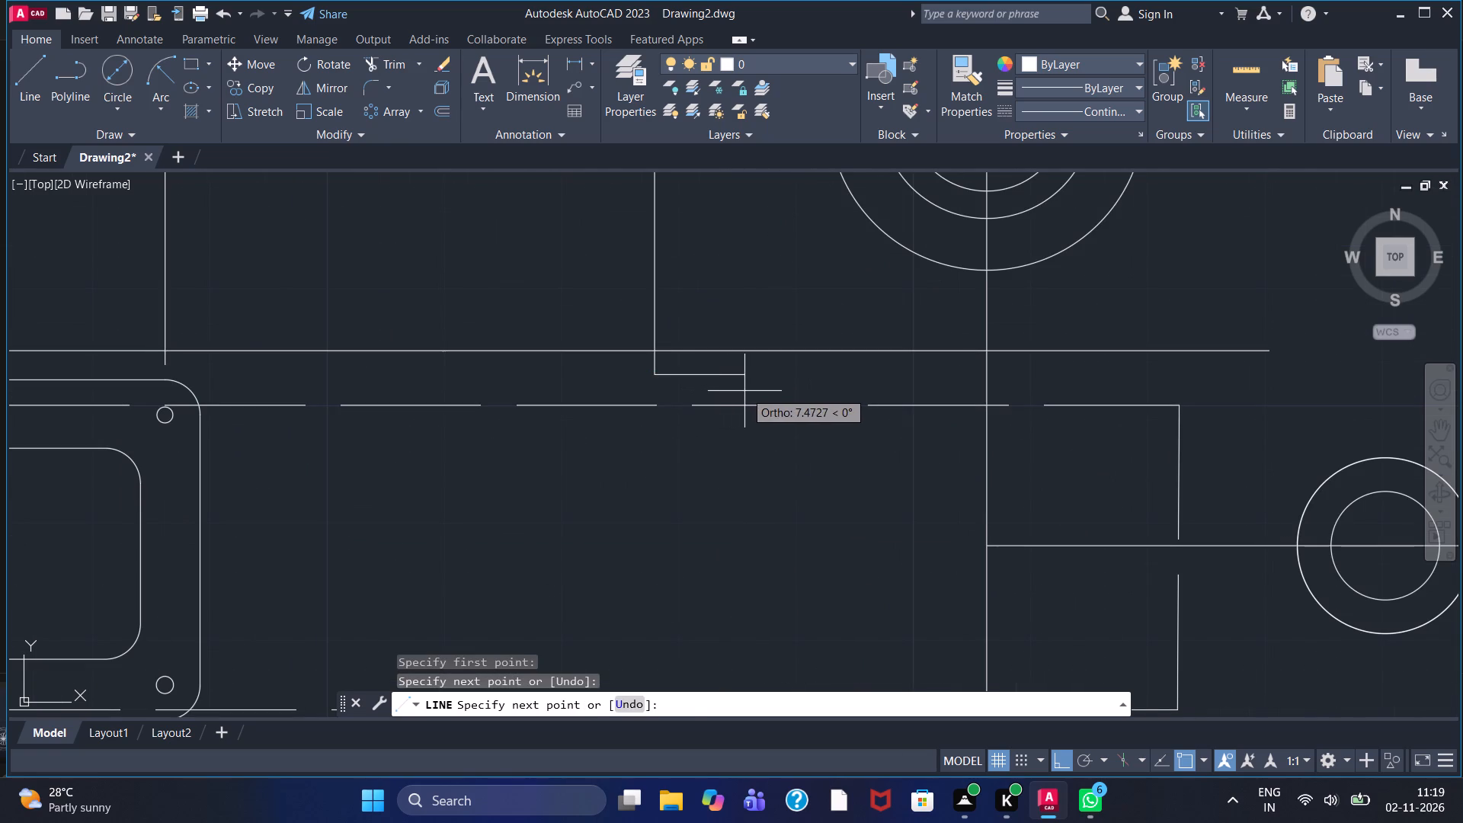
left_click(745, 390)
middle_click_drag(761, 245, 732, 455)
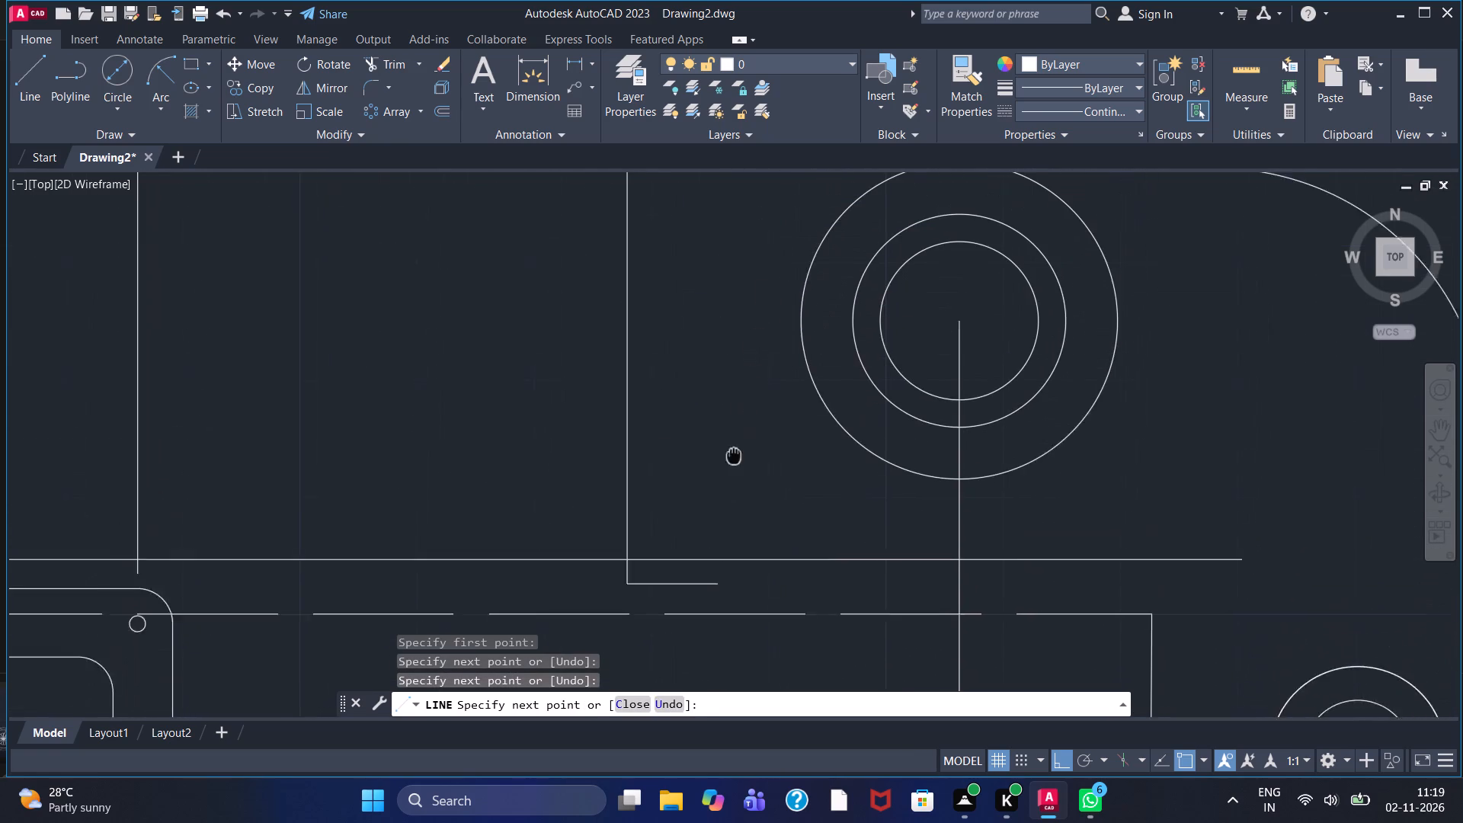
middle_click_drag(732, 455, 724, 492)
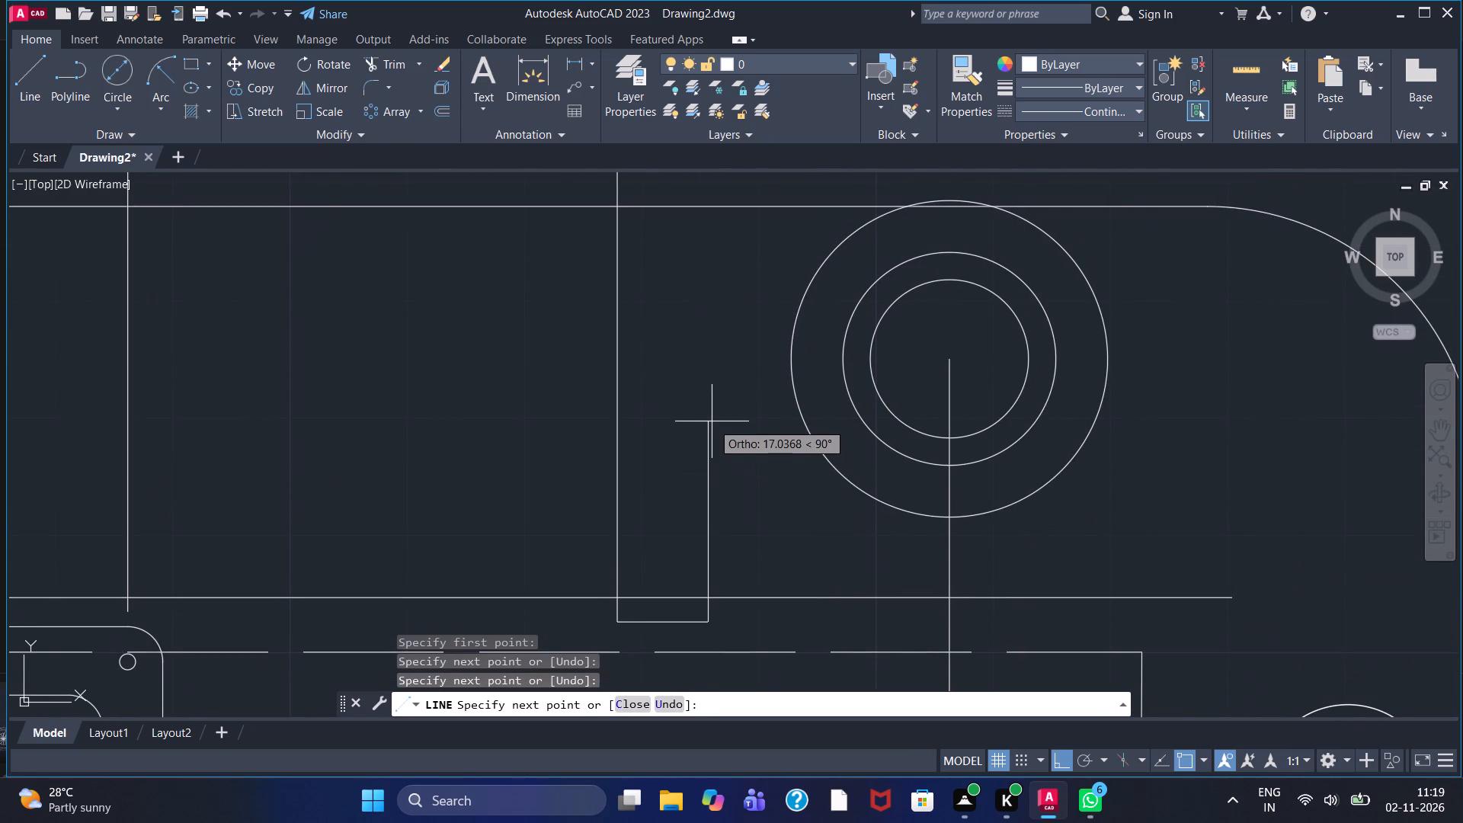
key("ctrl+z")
Continue the line 5 units horizontally toward the upper-right circles, and back up vertically to above the plate's top edge.
key("5")
key("Return")
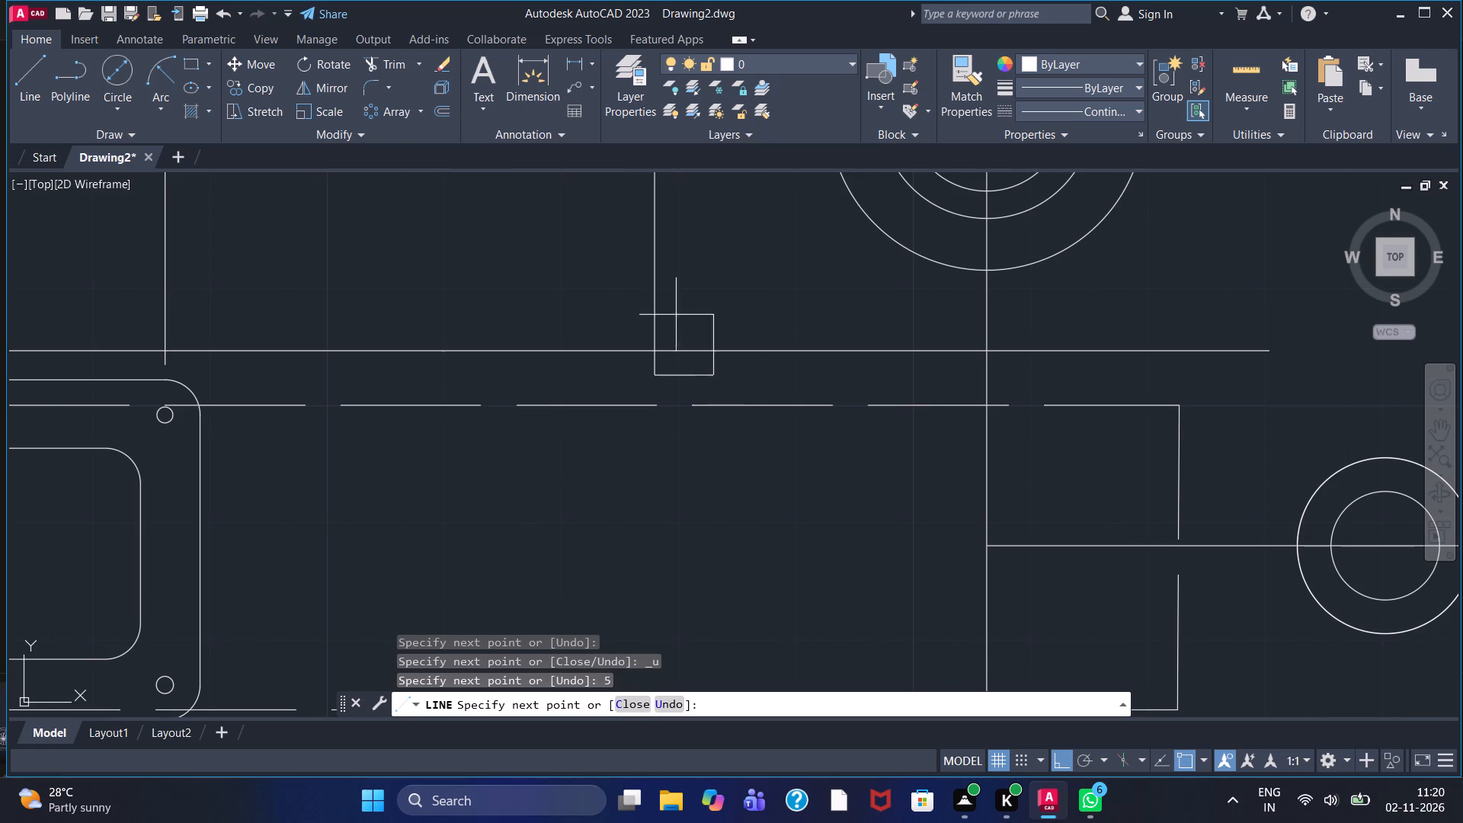
middle_click_drag(677, 246, 630, 477)
middle_click_drag(666, 255, 631, 513)
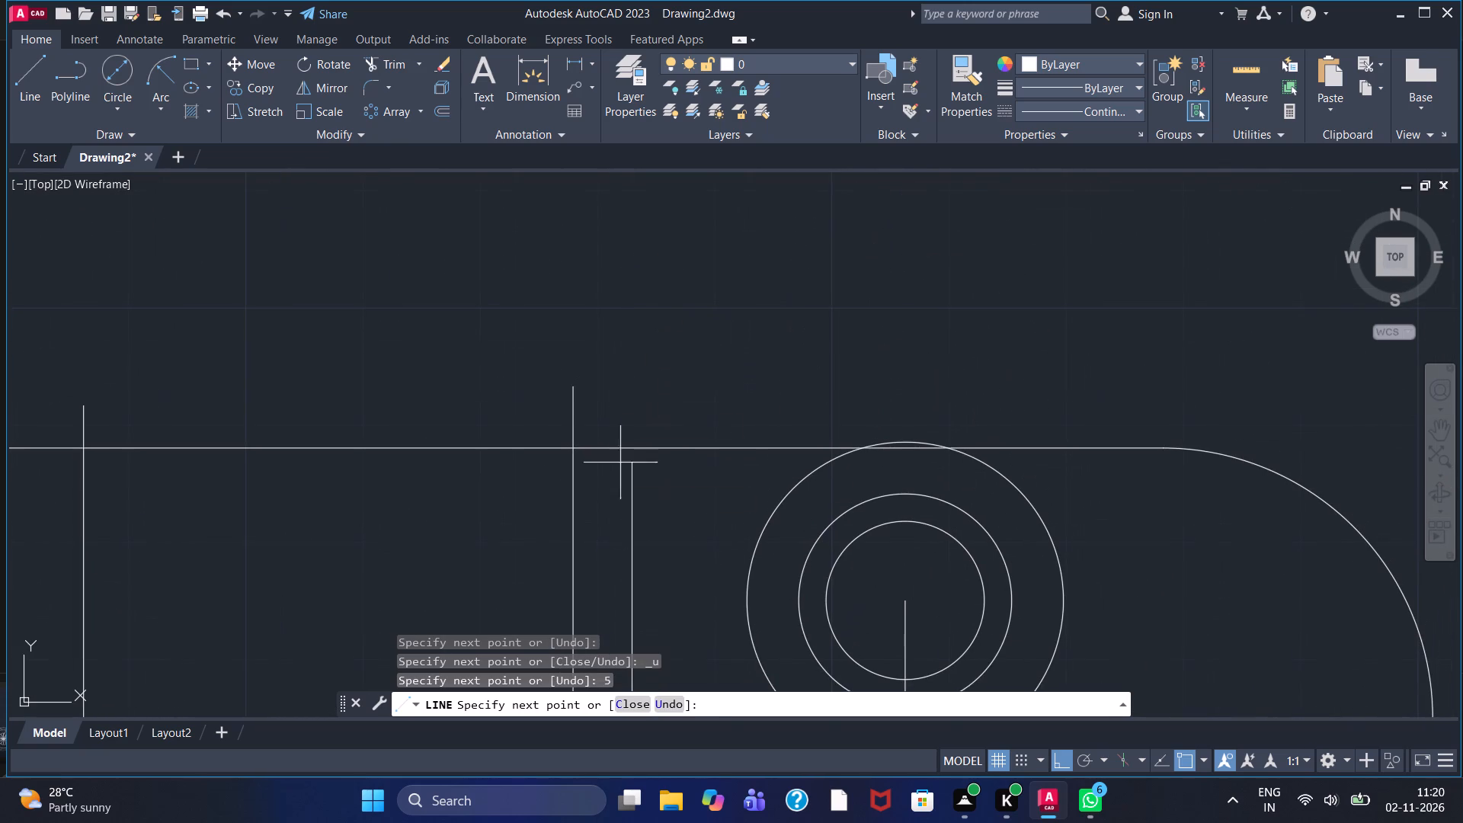
left_click(613, 388)
key("Escape")
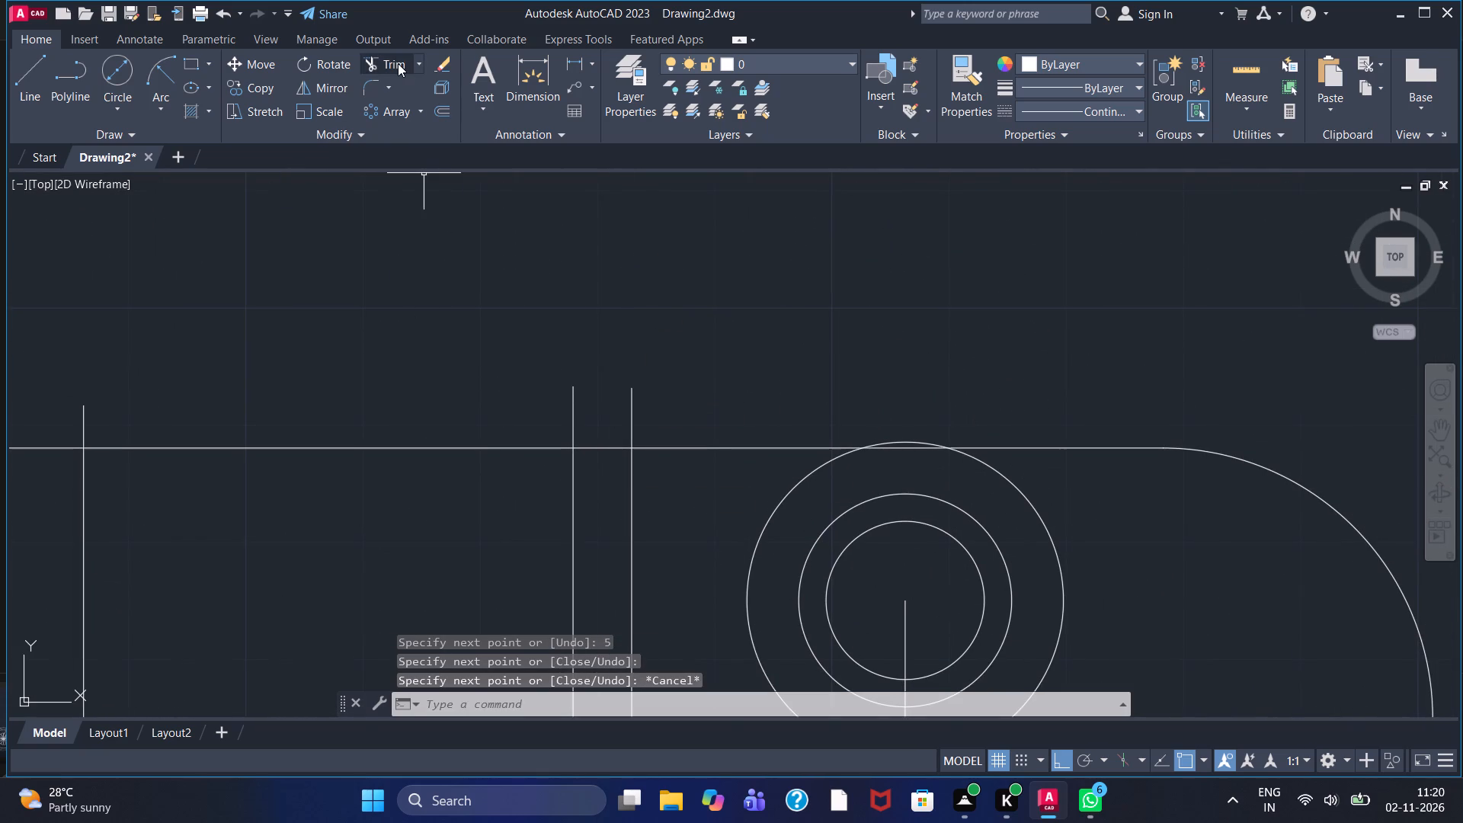
Trim the ends of all five vertical lines that extend above the plate's top edge.
left_click(398, 63)
left_click_drag(545, 411, 671, 428)
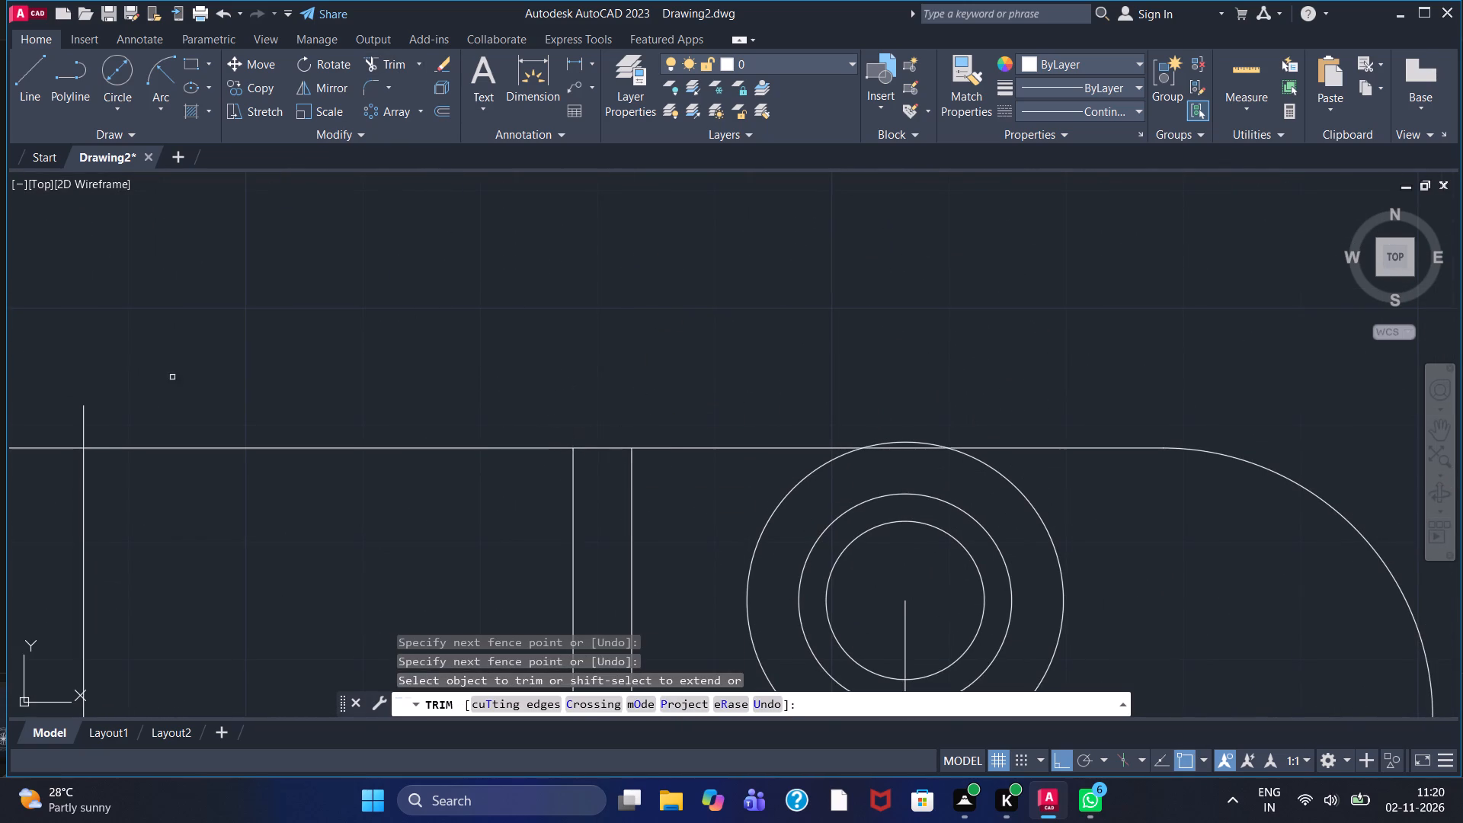
left_click_drag(65, 417, 140, 431)
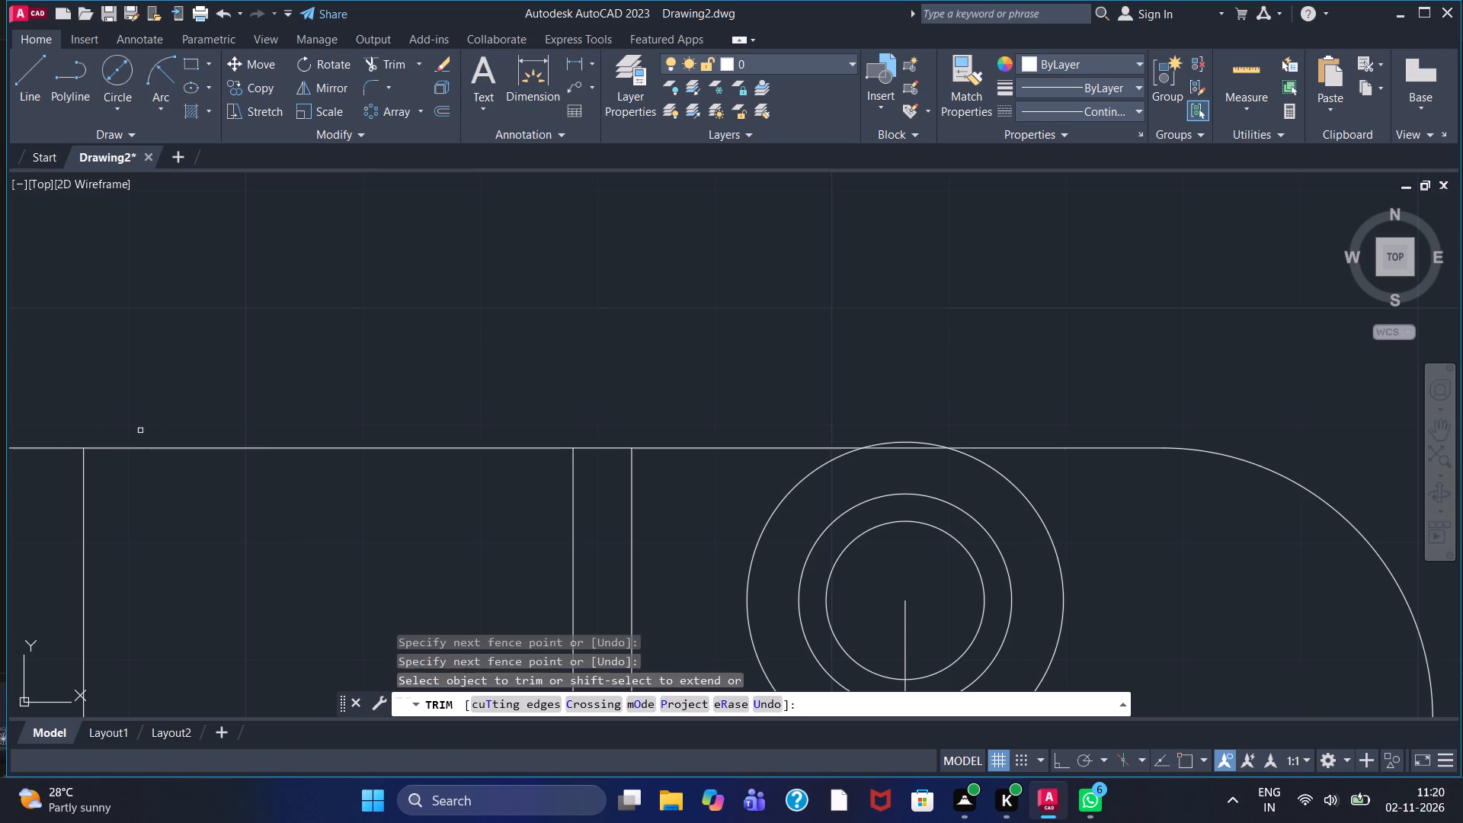
scroll(141, 426, "down", 2)
scroll(141, 421, "up", 1)
scroll(184, 388, "down", 1)
middle_click_drag(198, 388, 586, 386)
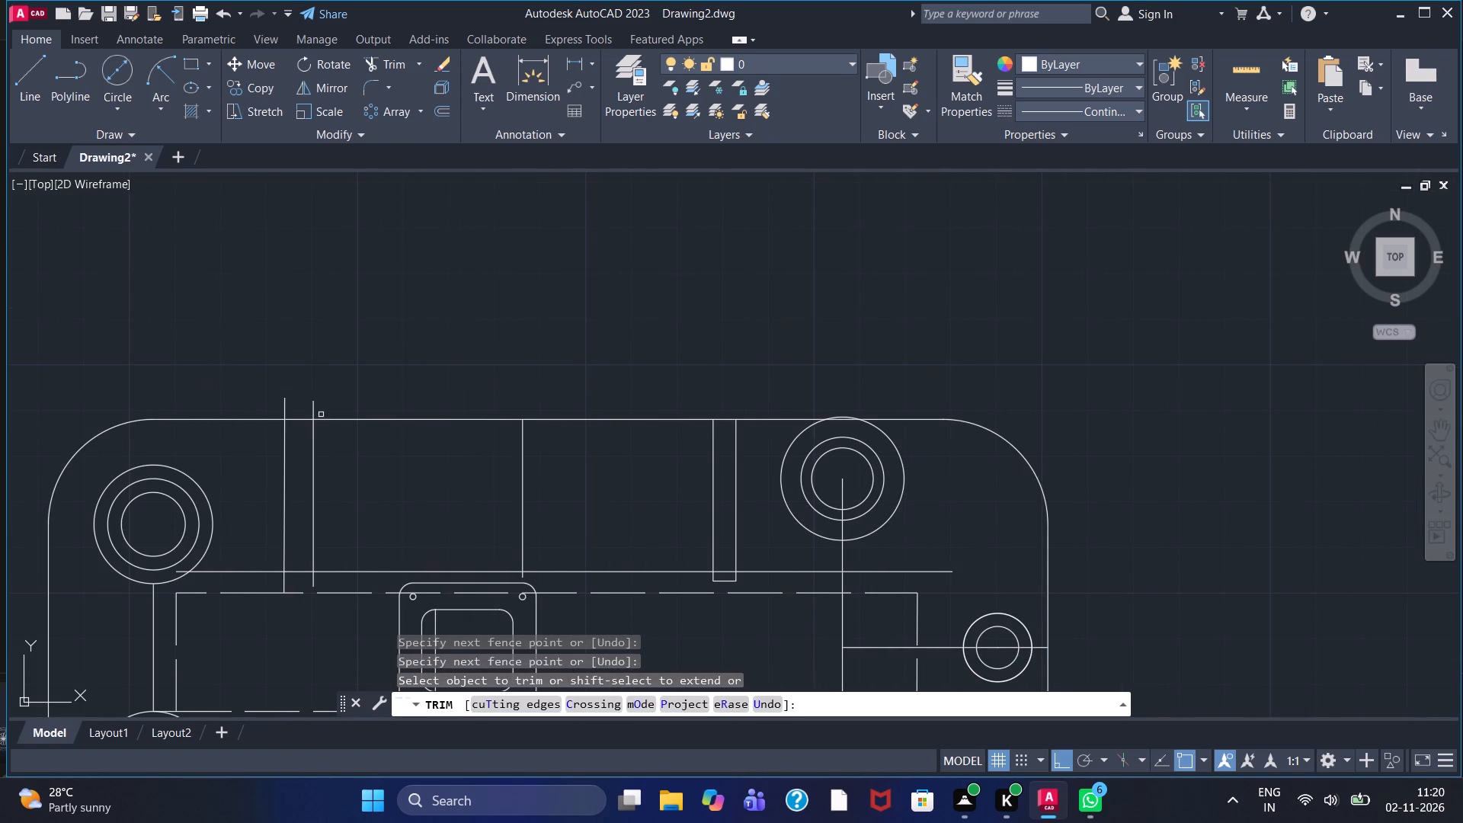
left_click_drag(273, 406, 330, 411)
Trim everything on the five vertical lines below the upper solid horizontal line, including the short connector joining the pair near the upper-right circles.
scroll(680, 596, "up", 2)
left_click_drag(741, 557, 793, 567)
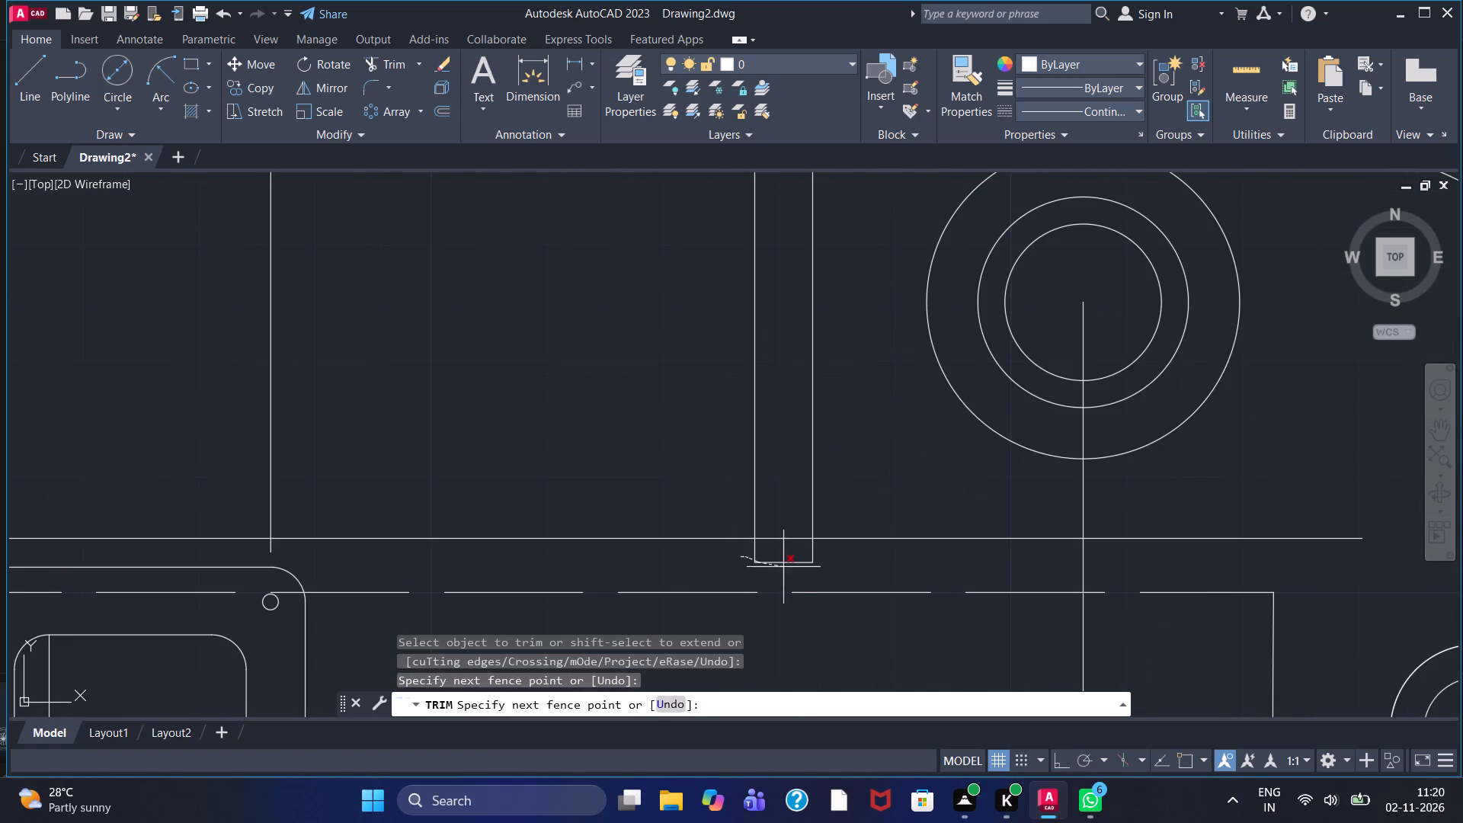
left_click_drag(793, 567, 824, 556)
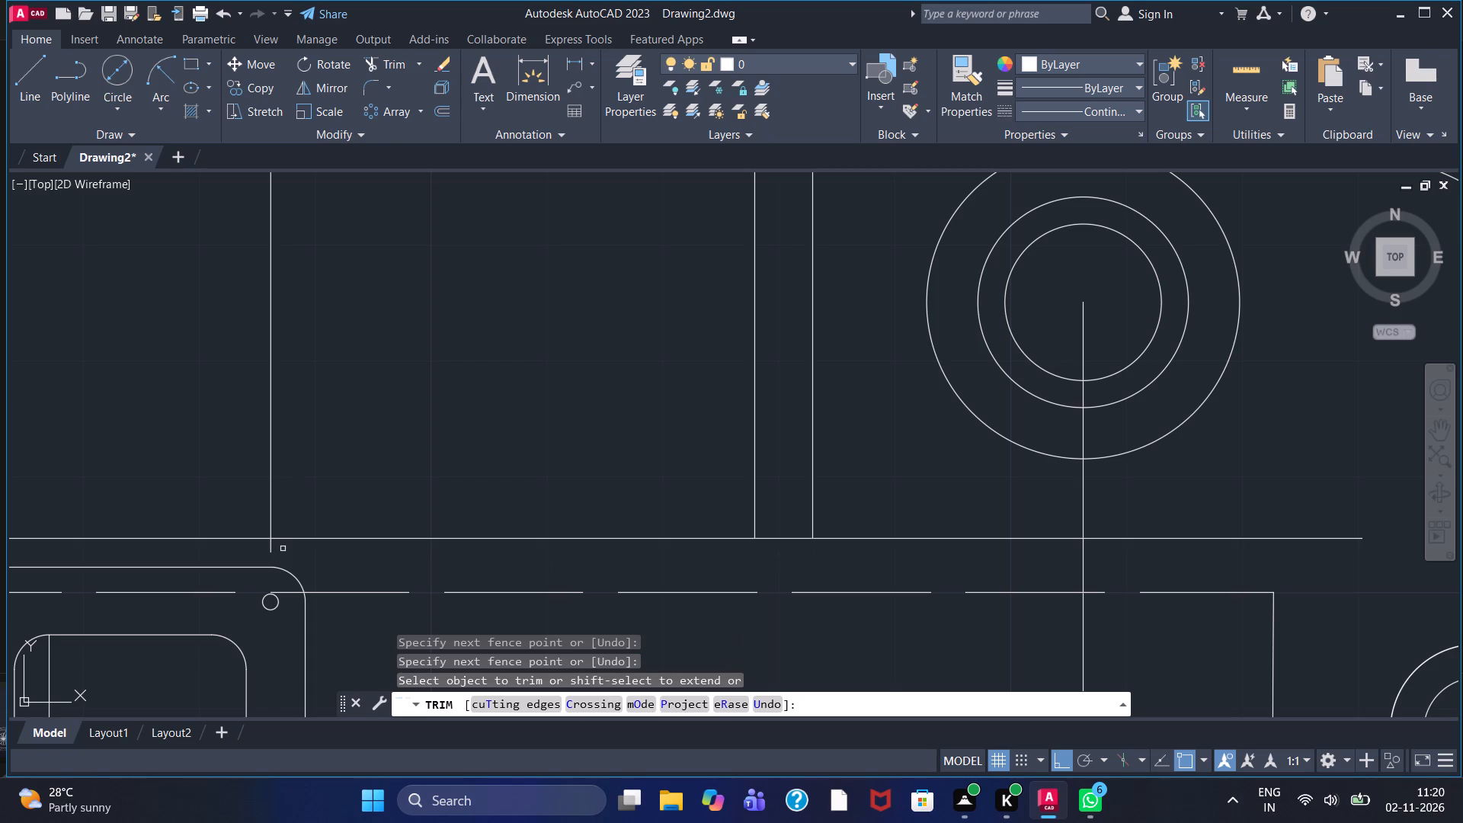
left_click(270, 548)
middle_click_drag(315, 556, 786, 525)
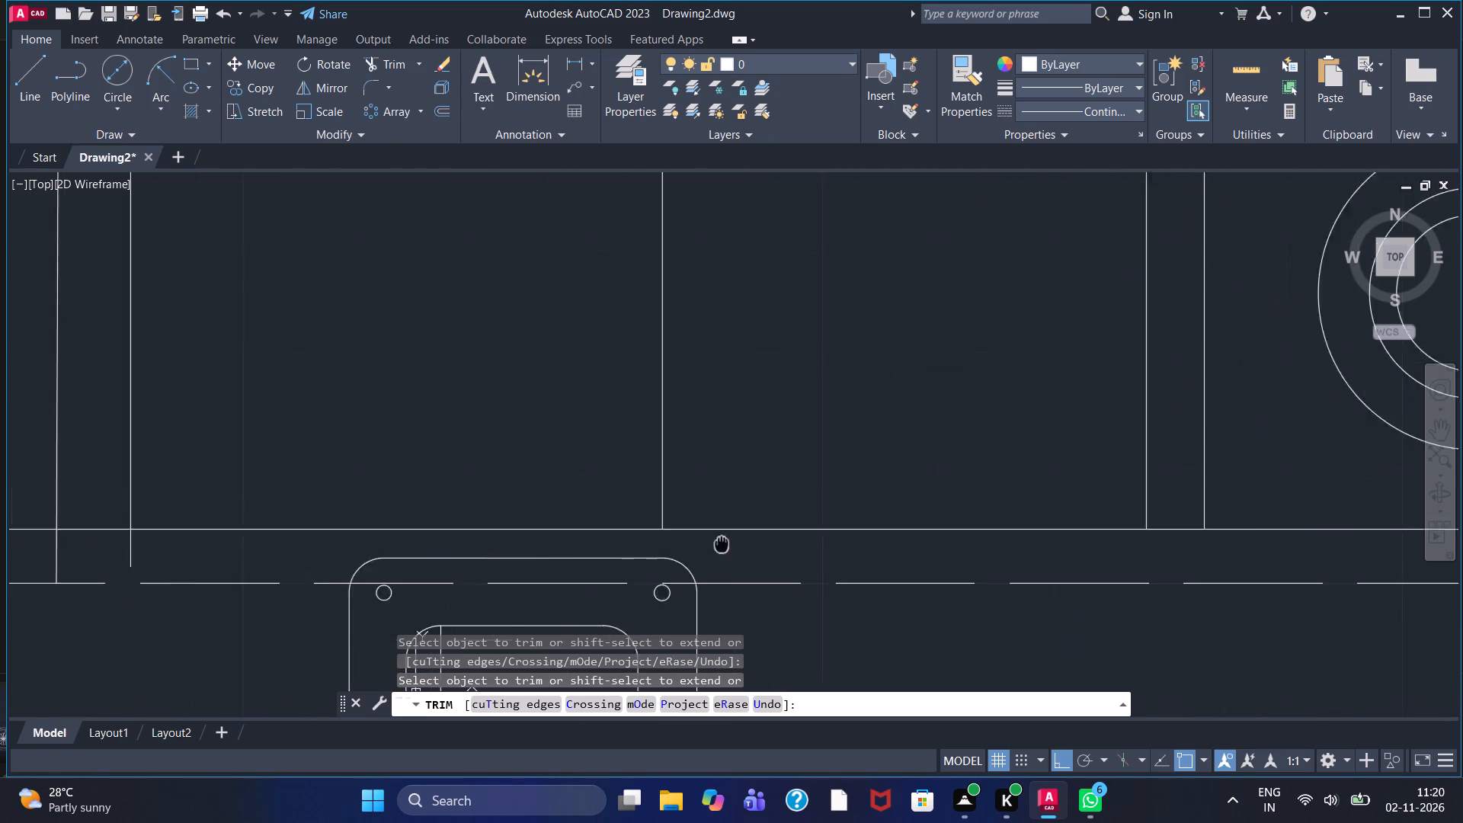
middle_click_drag(786, 525, 952, 492)
scroll(952, 492, "down", 1)
left_click_drag(527, 504, 596, 492)
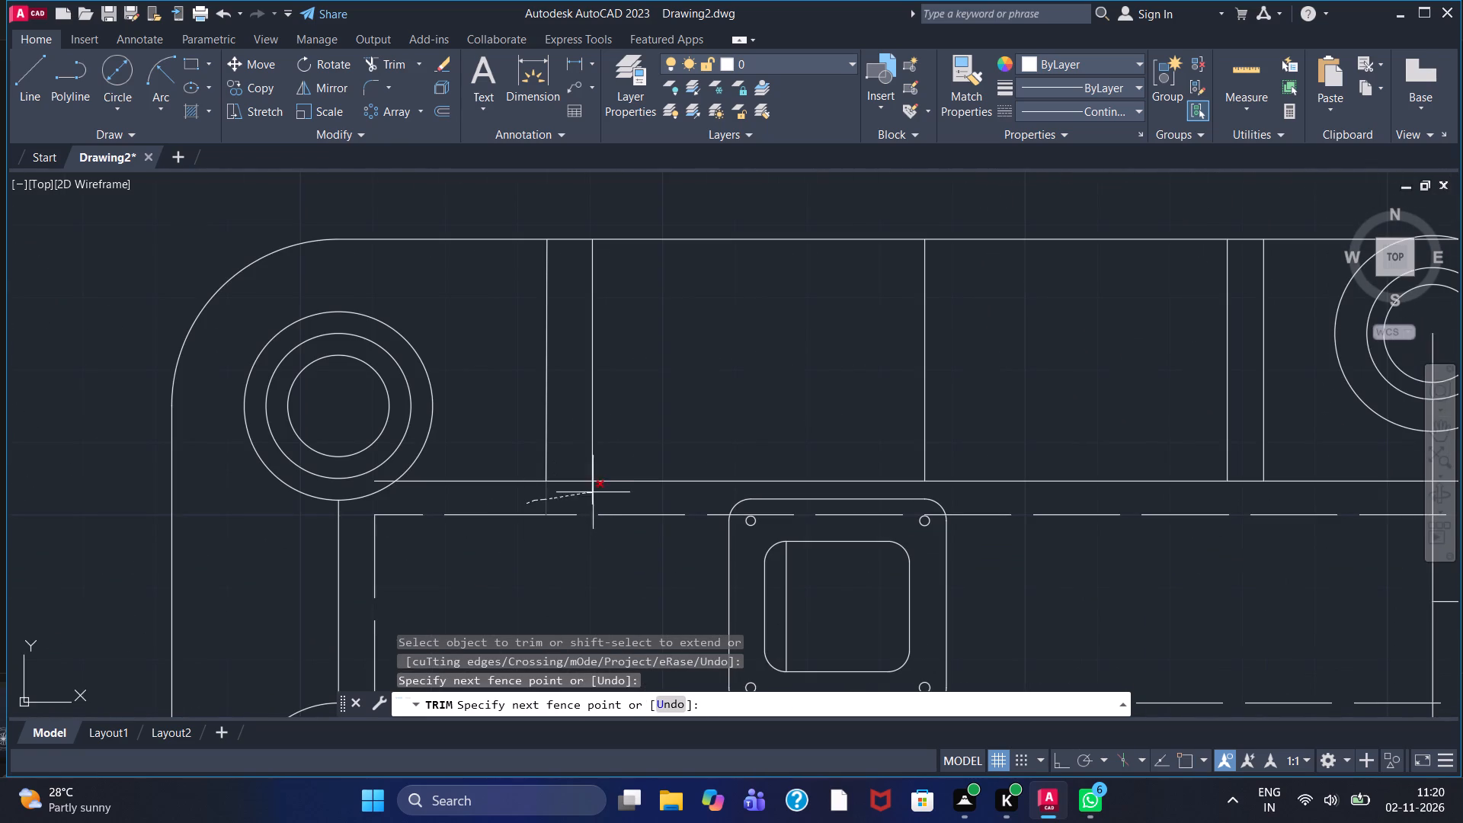
left_click_drag(596, 492, 609, 492)
scroll(609, 496, "down", 1)
key("grave")
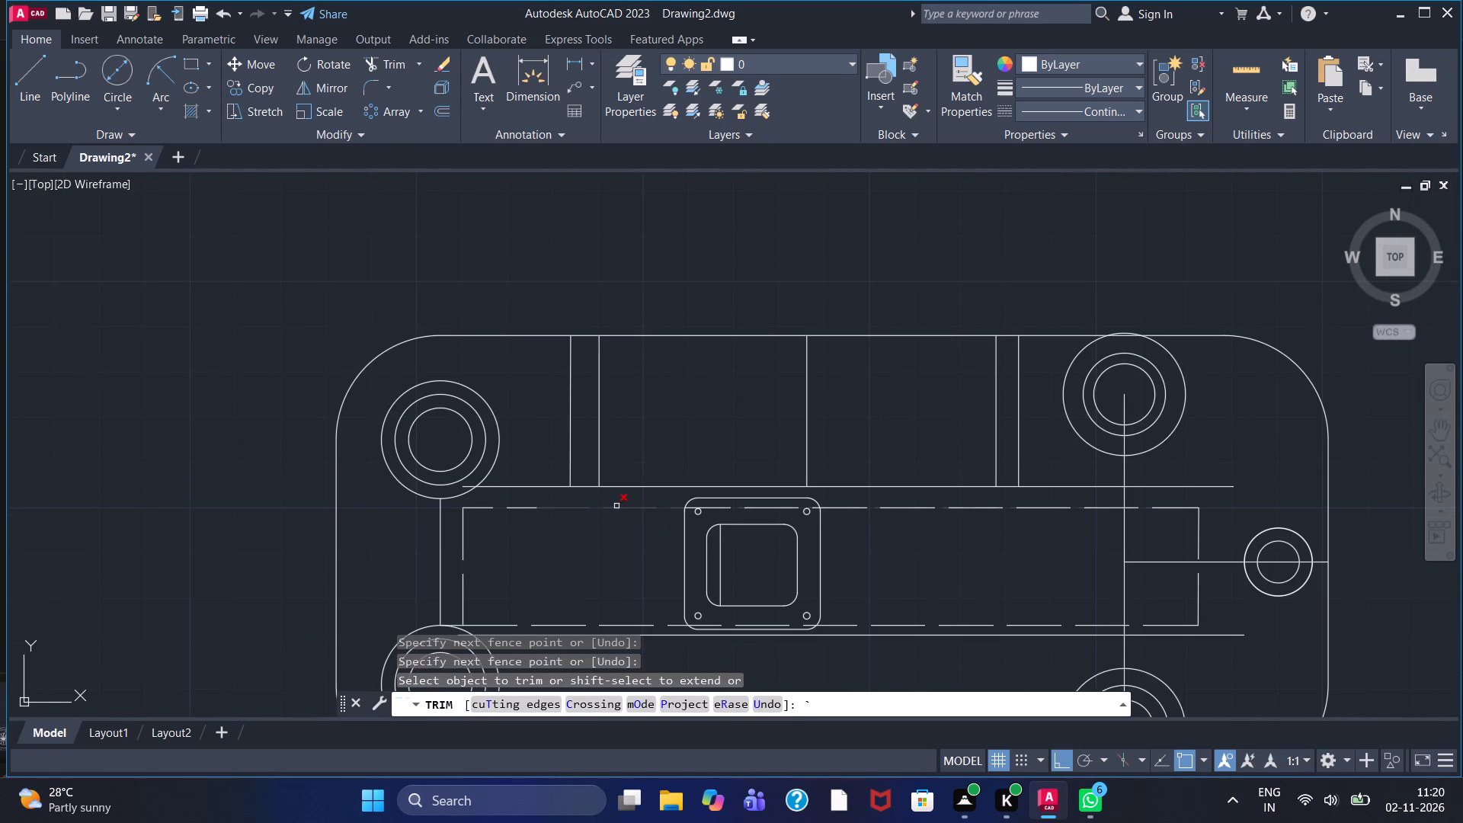
key("Escape")
key("Escape")
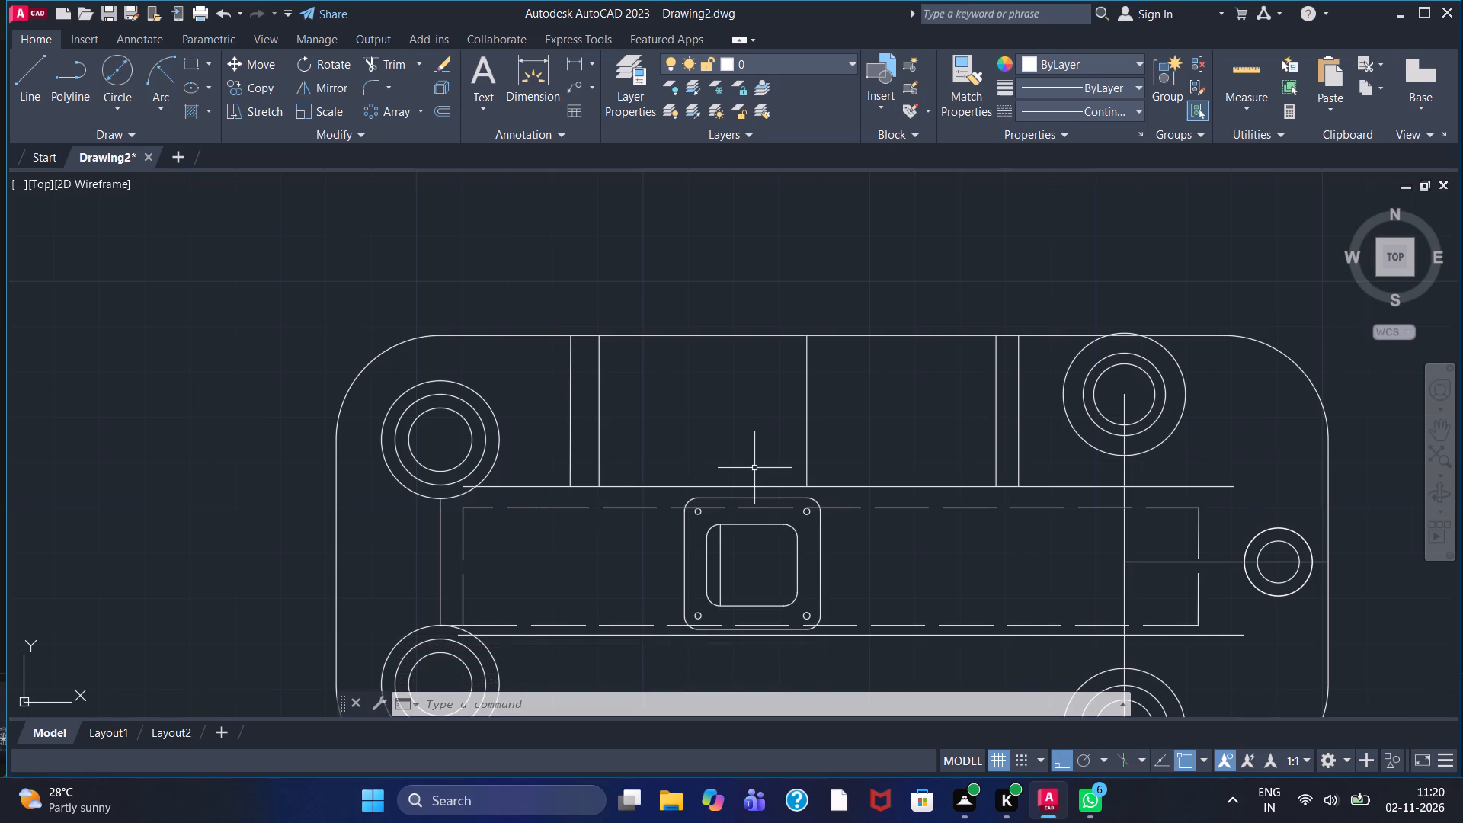
Draw a vertical line from the lower end of the leftmost vertical detail line down past the plate's bottom edge.
scroll(801, 452, "down", 1)
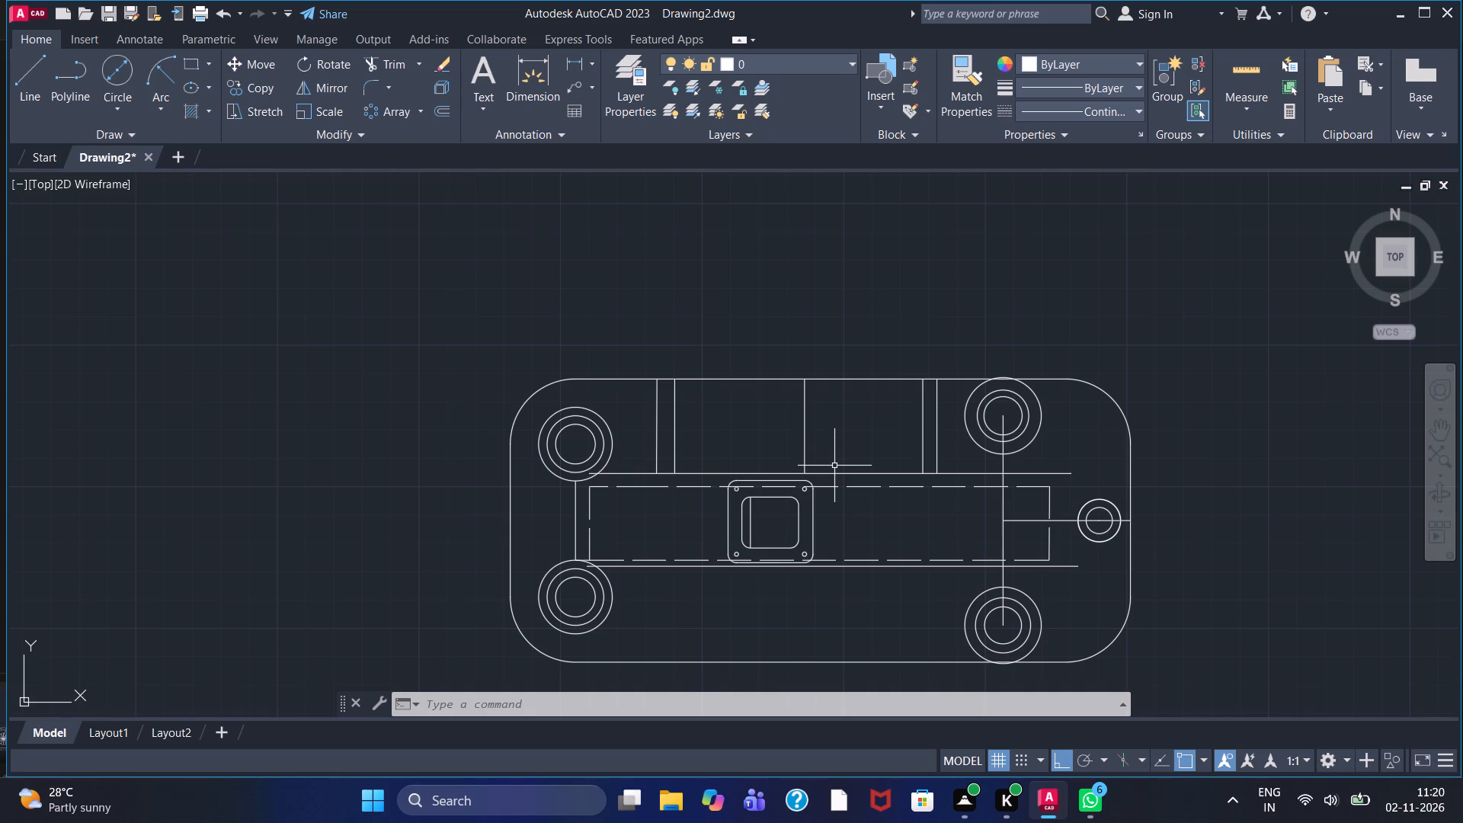
scroll(834, 469, "down", 1)
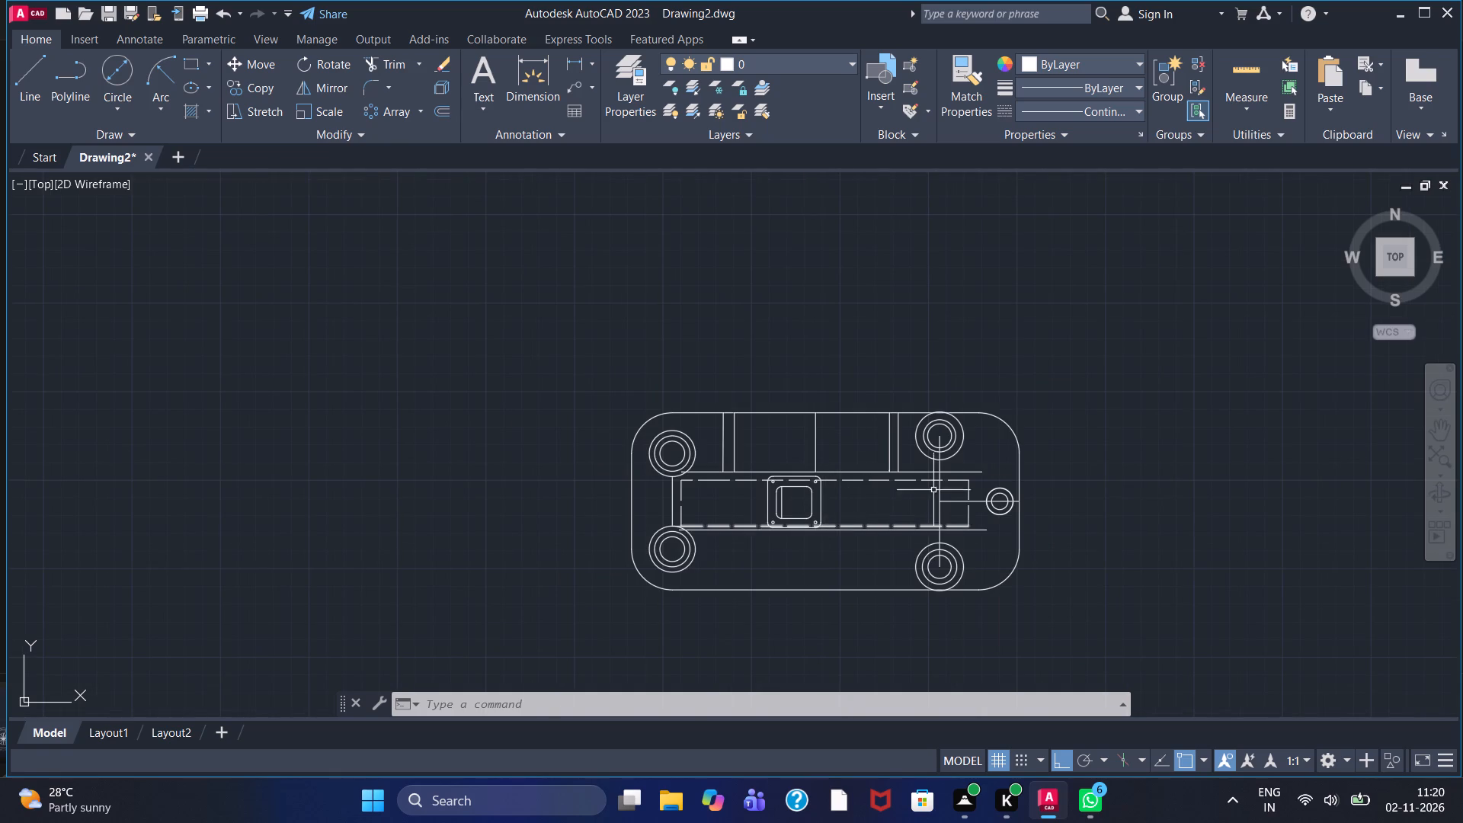
middle_click_drag(828, 360, 525, 197)
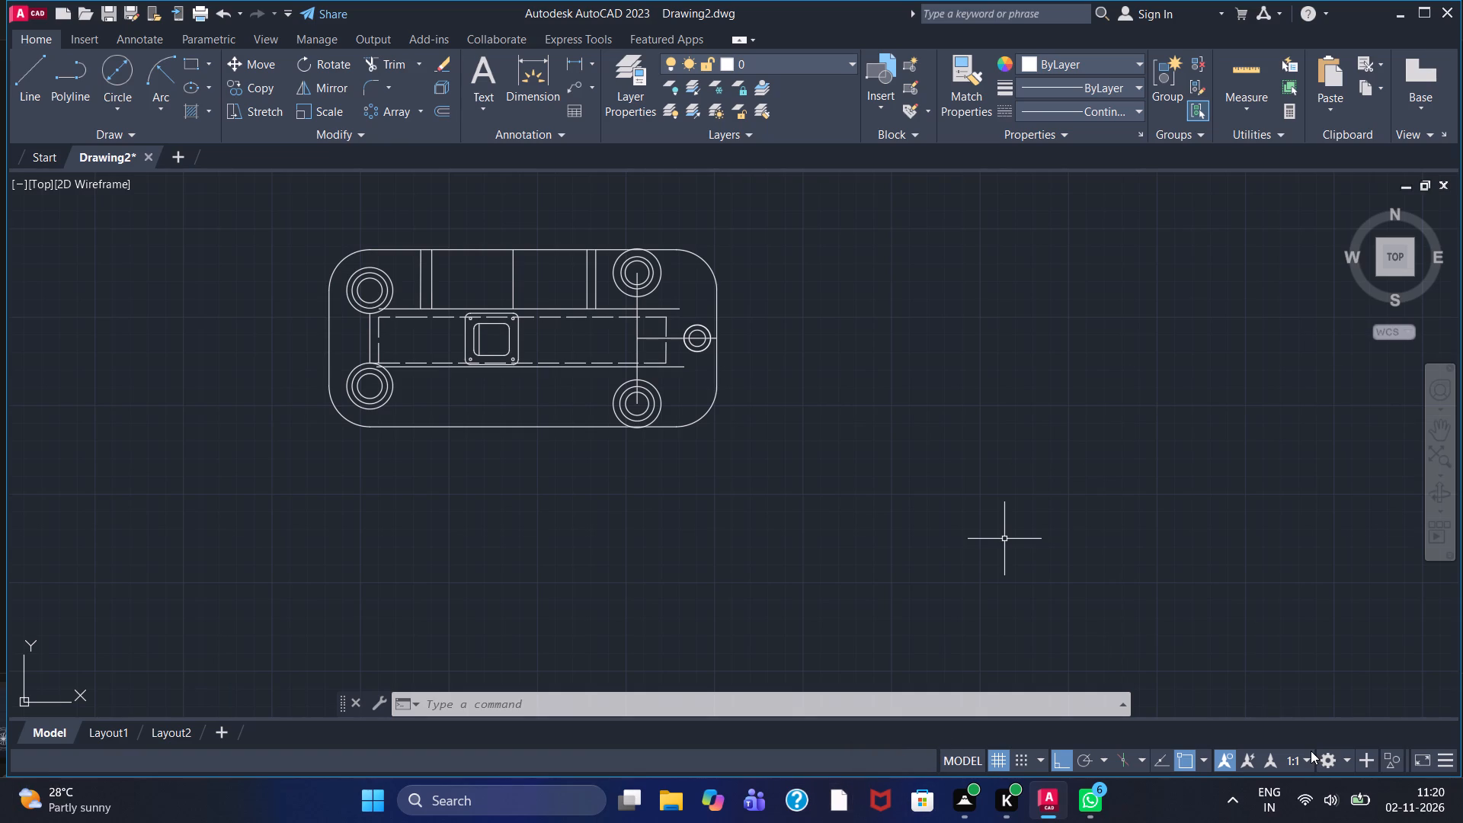
left_click(21, 100)
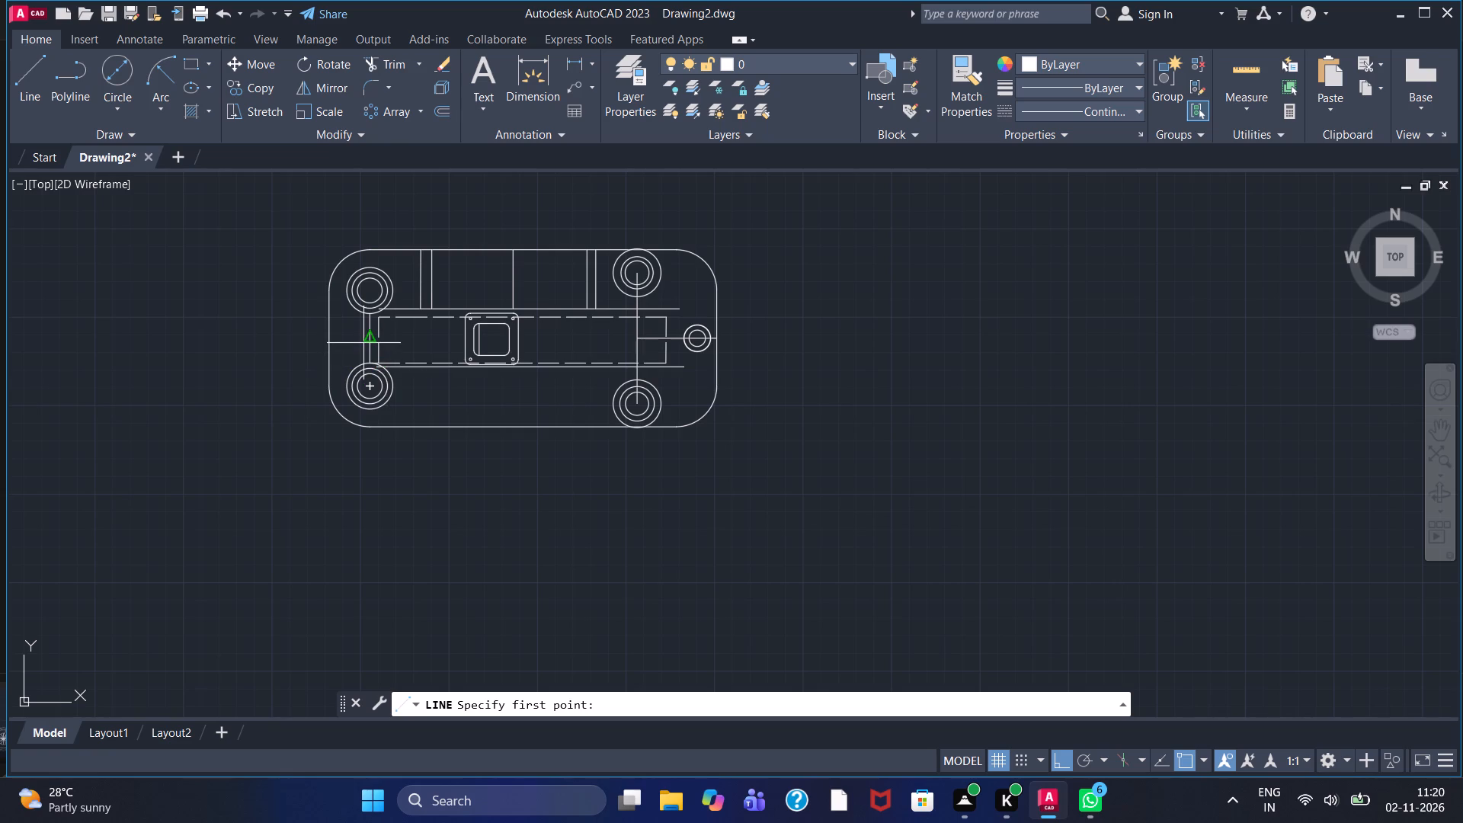
left_click(420, 304)
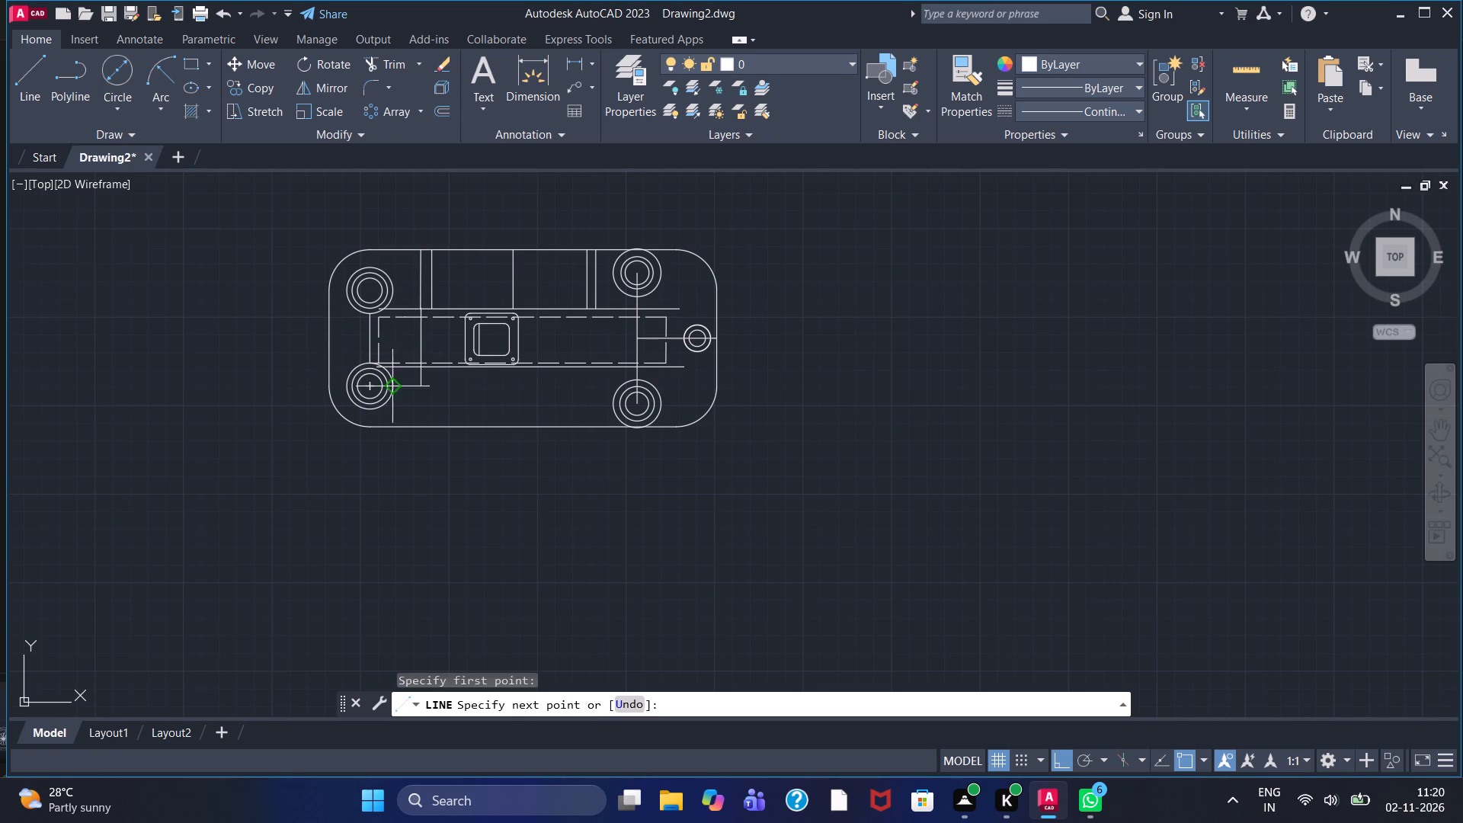
left_click(408, 451)
right_click(408, 451)
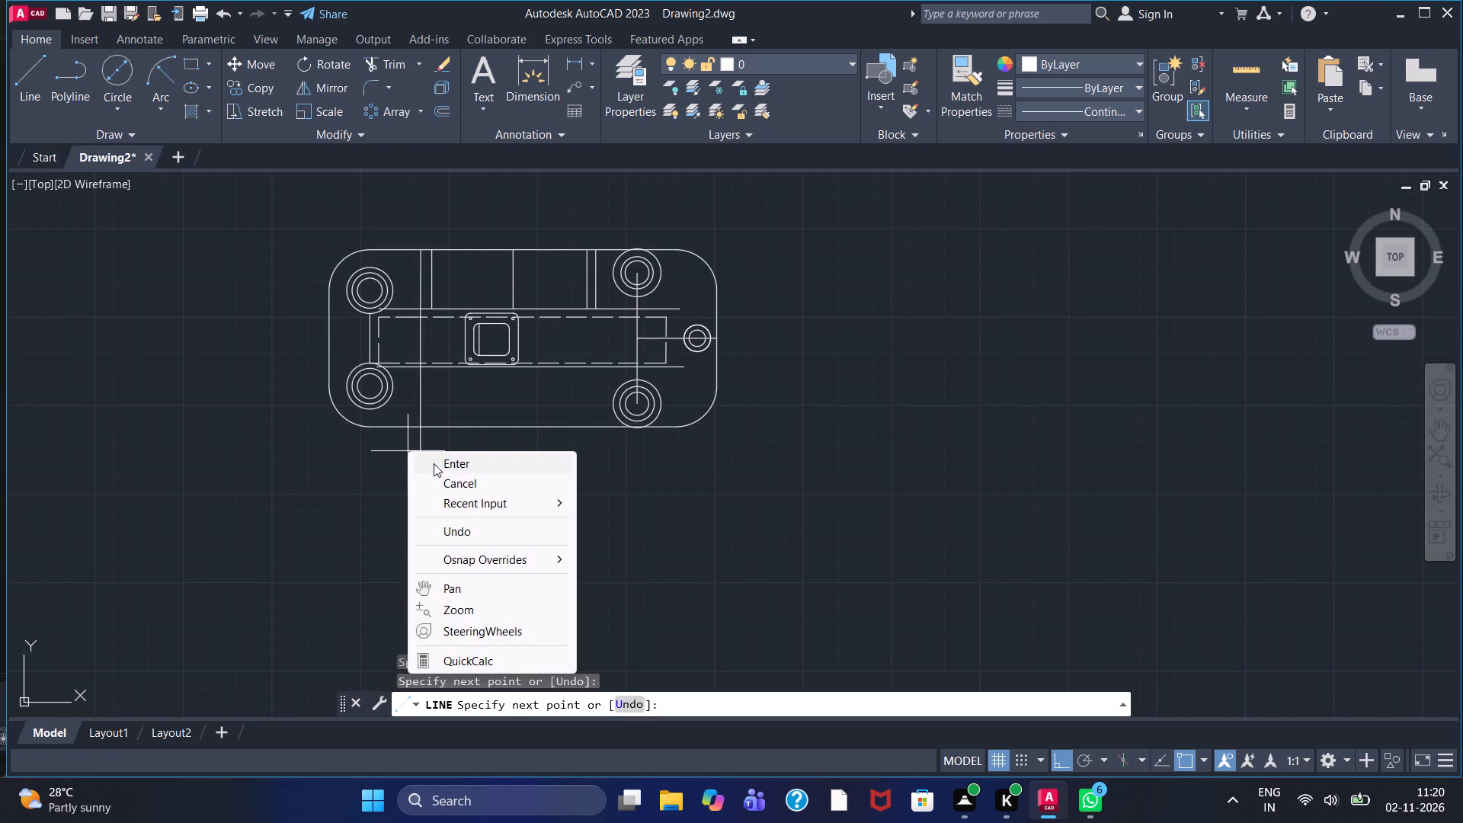
left_click(434, 463)
Draw a vertical line from the lower end of the second vertical detail line down past the plate's bottom edge.
left_click(35, 91)
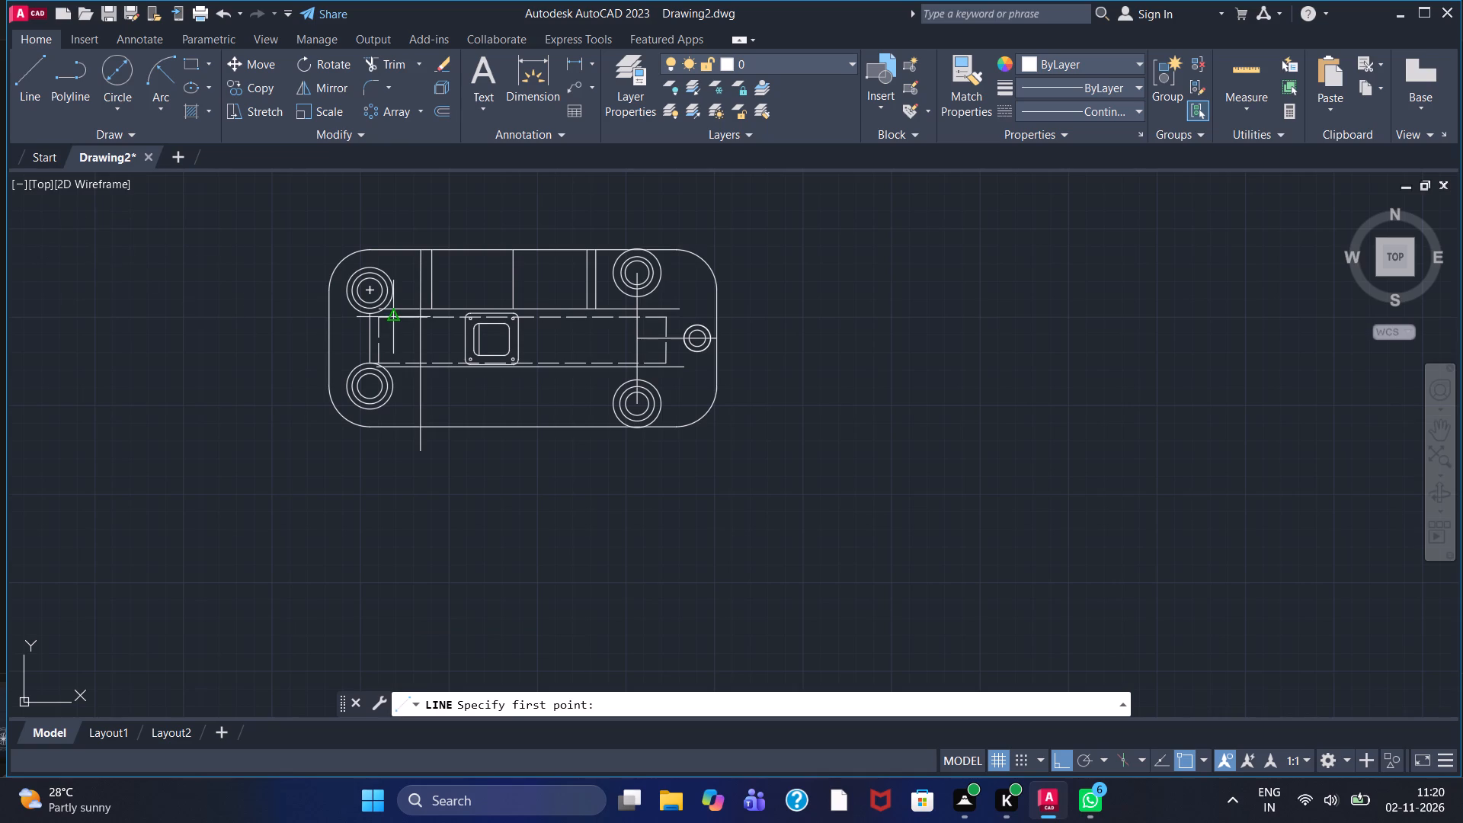
left_click(433, 307)
left_click(440, 471)
right_click(437, 470)
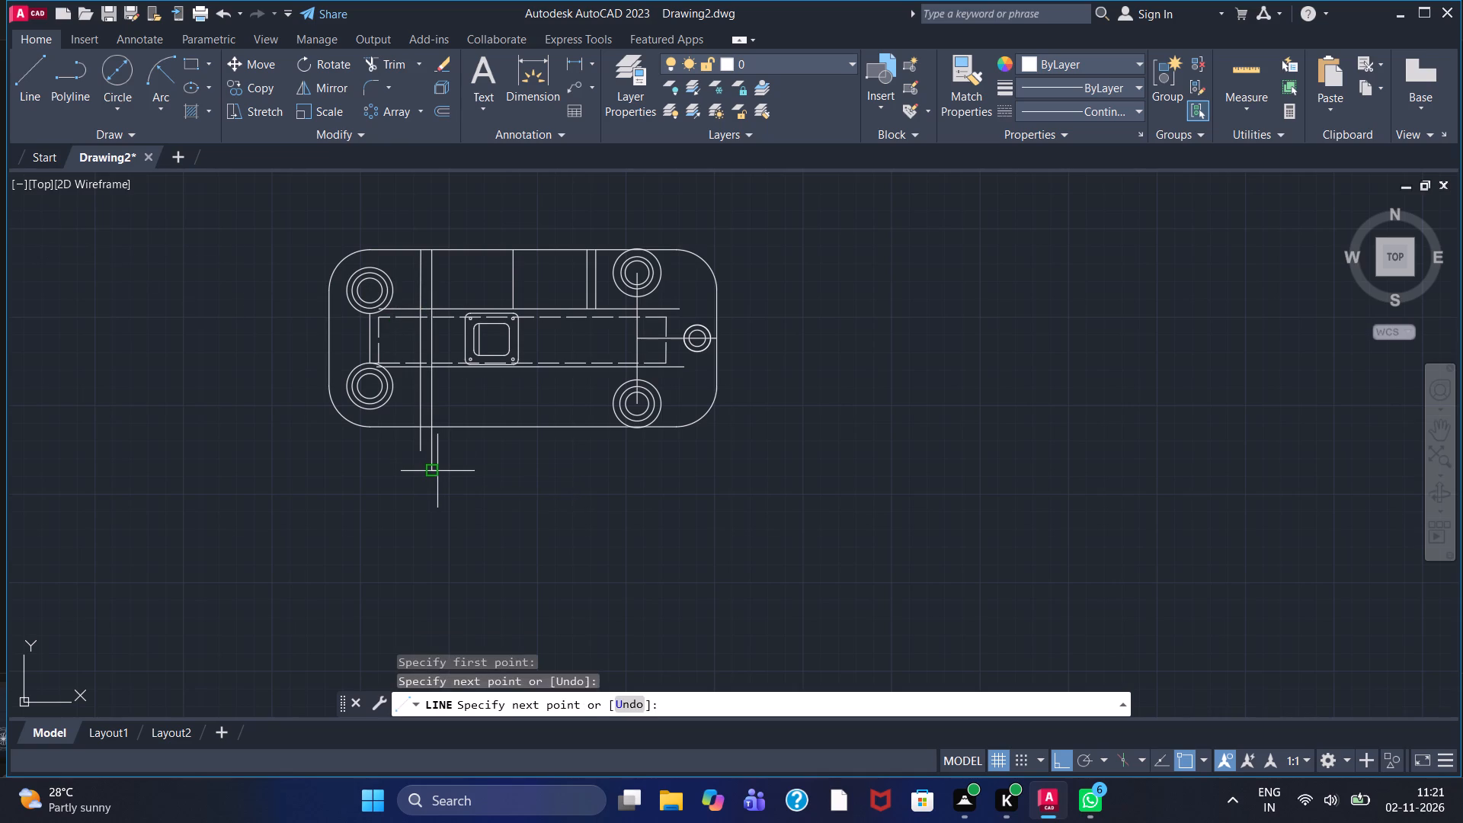
left_click(480, 482)
Draw a vertical line from the lower end of the middle detail line, through the nested rectangles, down past the plate's bottom edge.
left_click(37, 78)
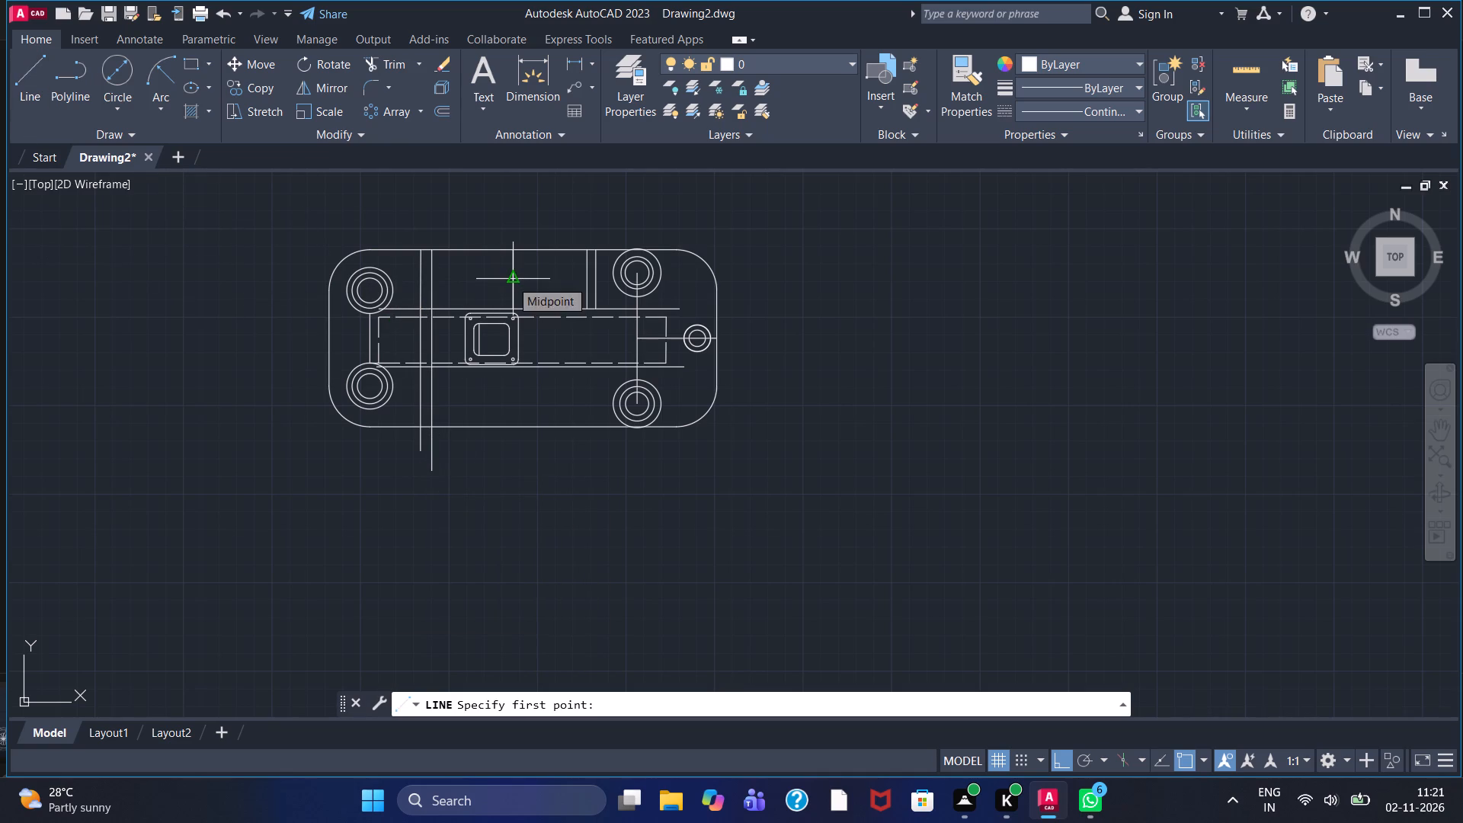
left_click(513, 303)
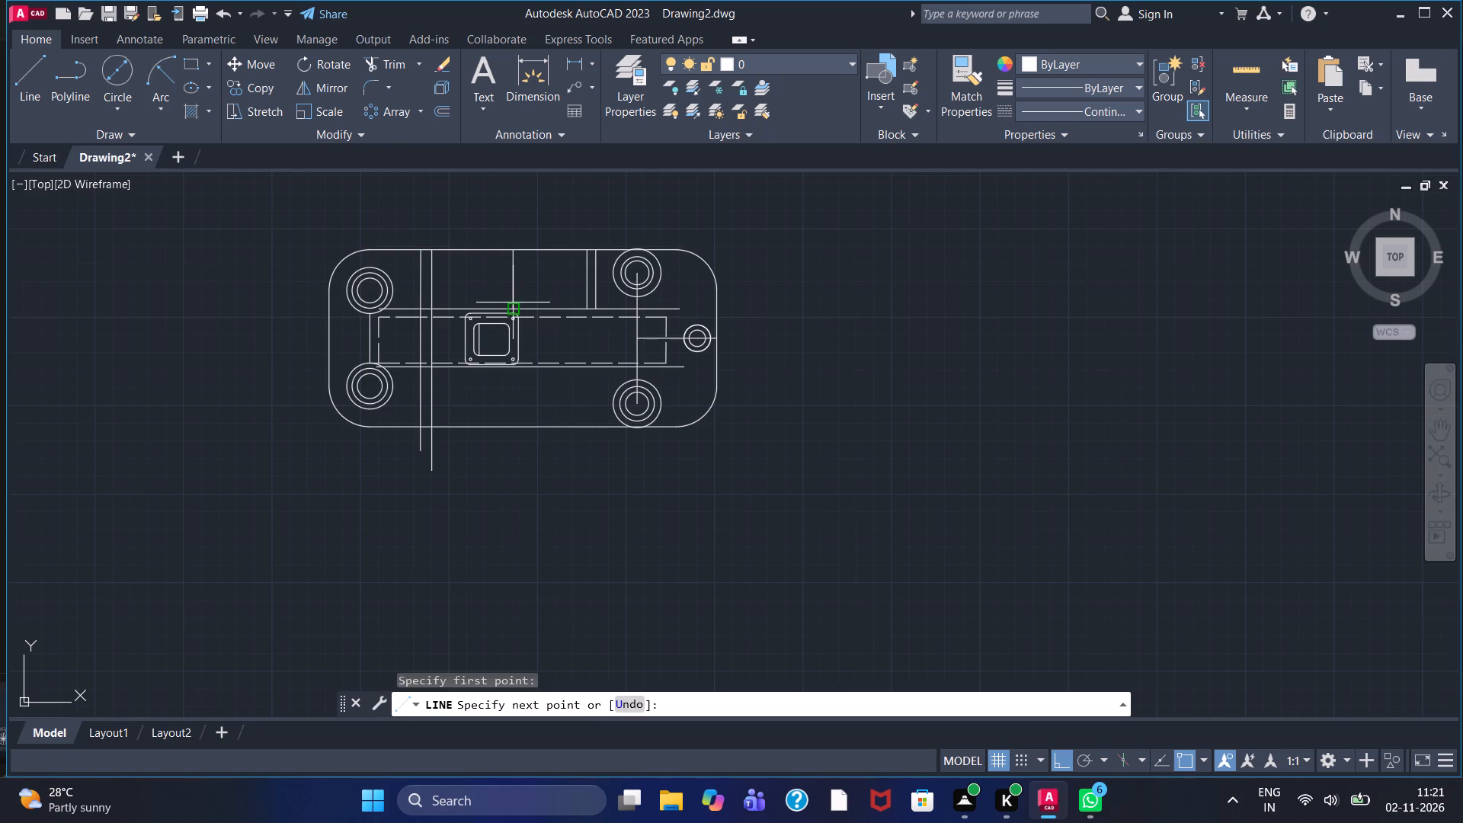
left_click(504, 480)
right_click(503, 480)
left_click(519, 486)
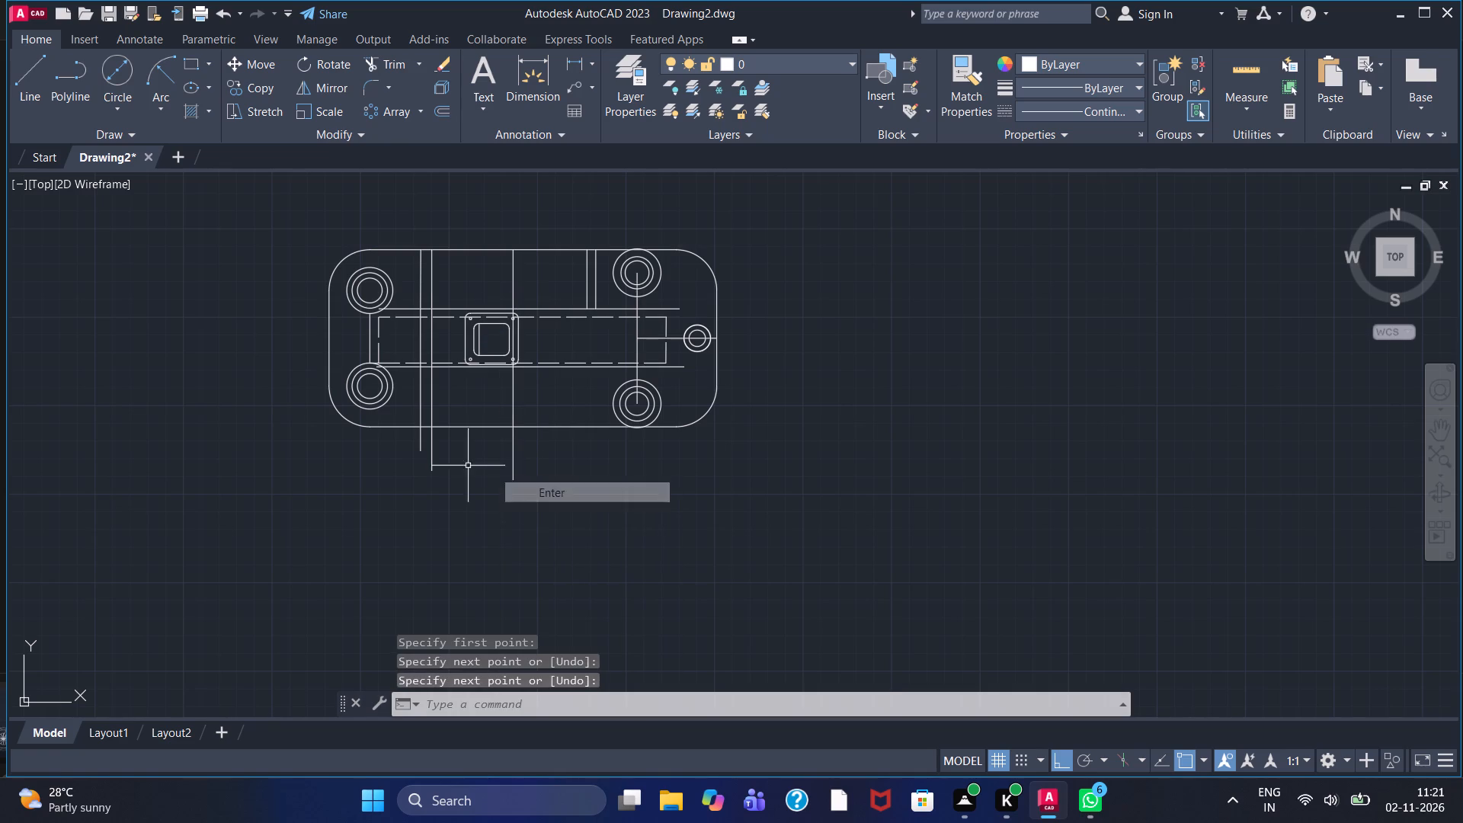
Draw a vertical line from the lower end of the fourth vertical detail line down past the plate's bottom edge.
left_click(27, 90)
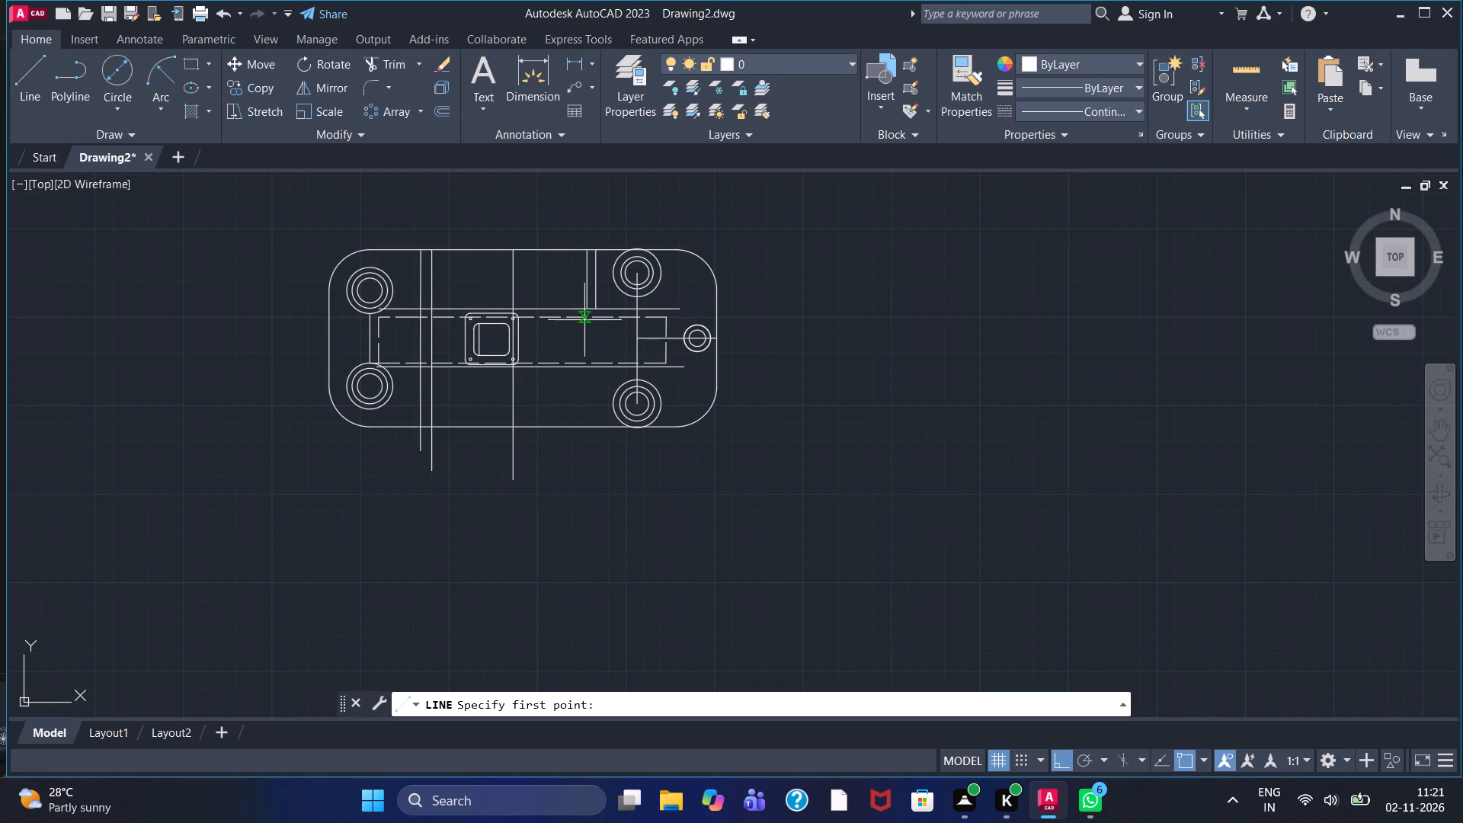
left_click(581, 312)
left_click(578, 485)
right_click(577, 484)
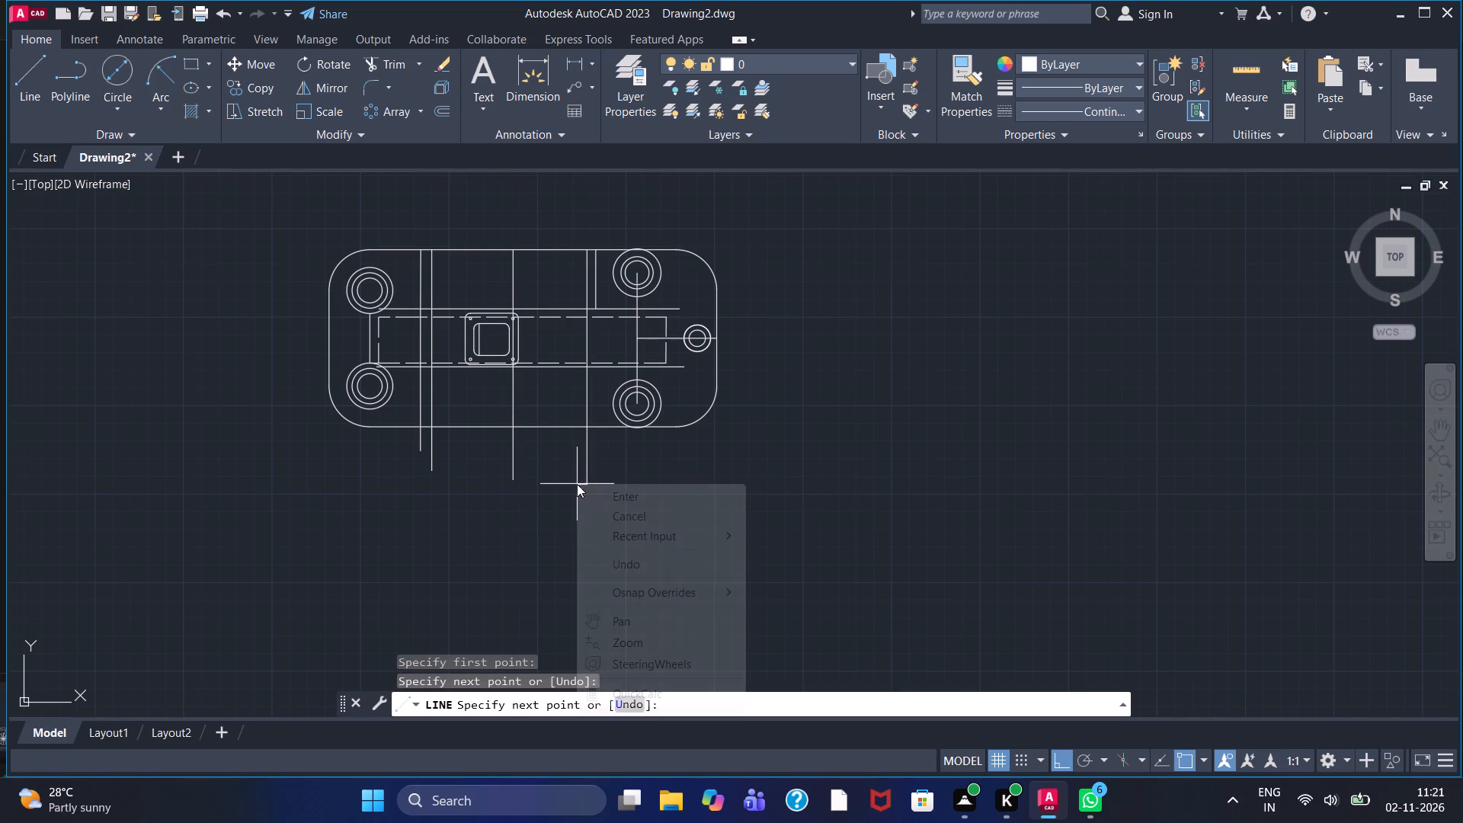
left_click(600, 490)
Draw a vertical line from the lower end of the rightmost vertical detail line down past the plate's bottom edge.
left_click(19, 87)
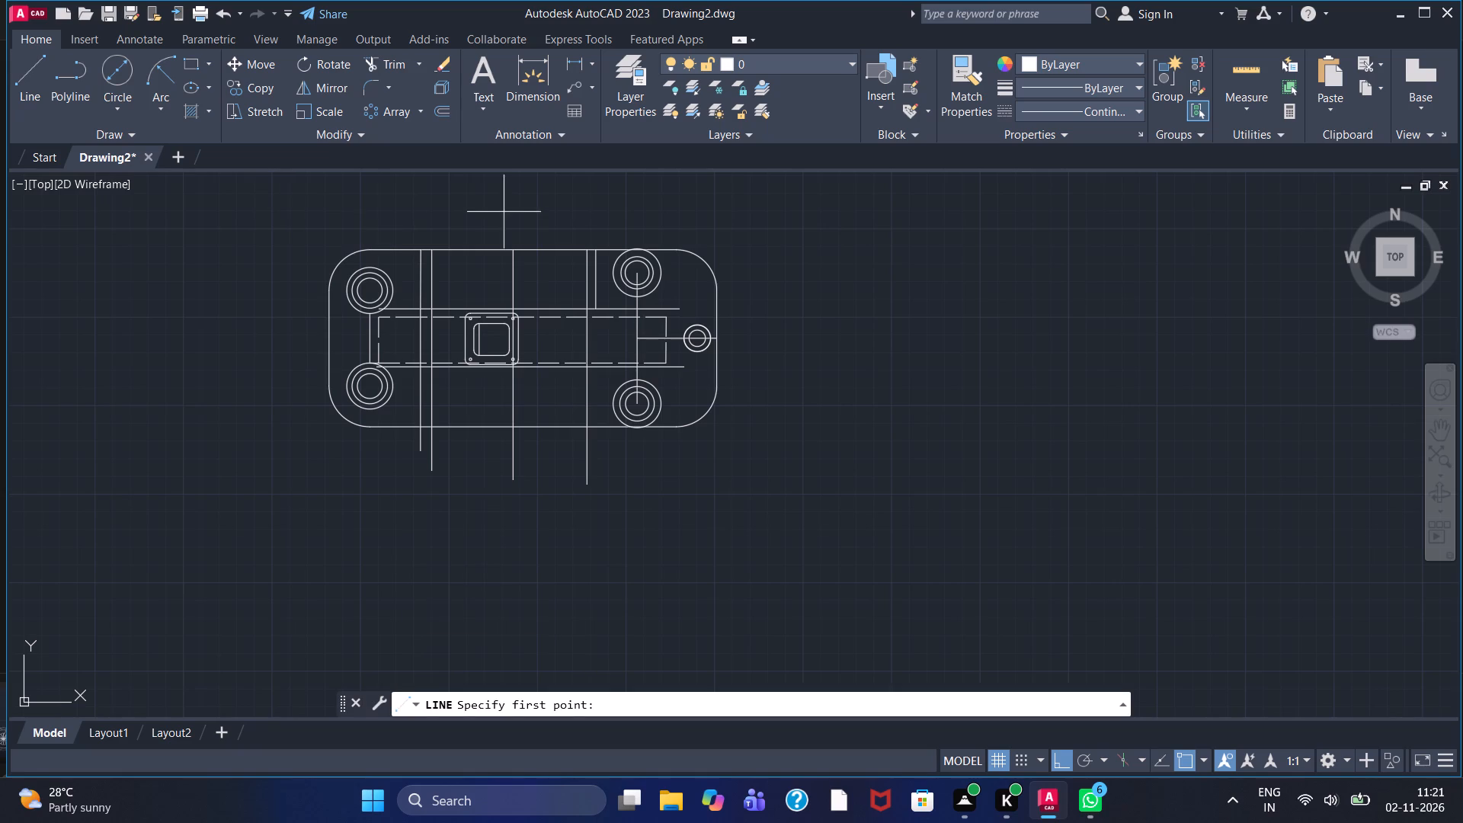
left_click(601, 311)
left_click(602, 480)
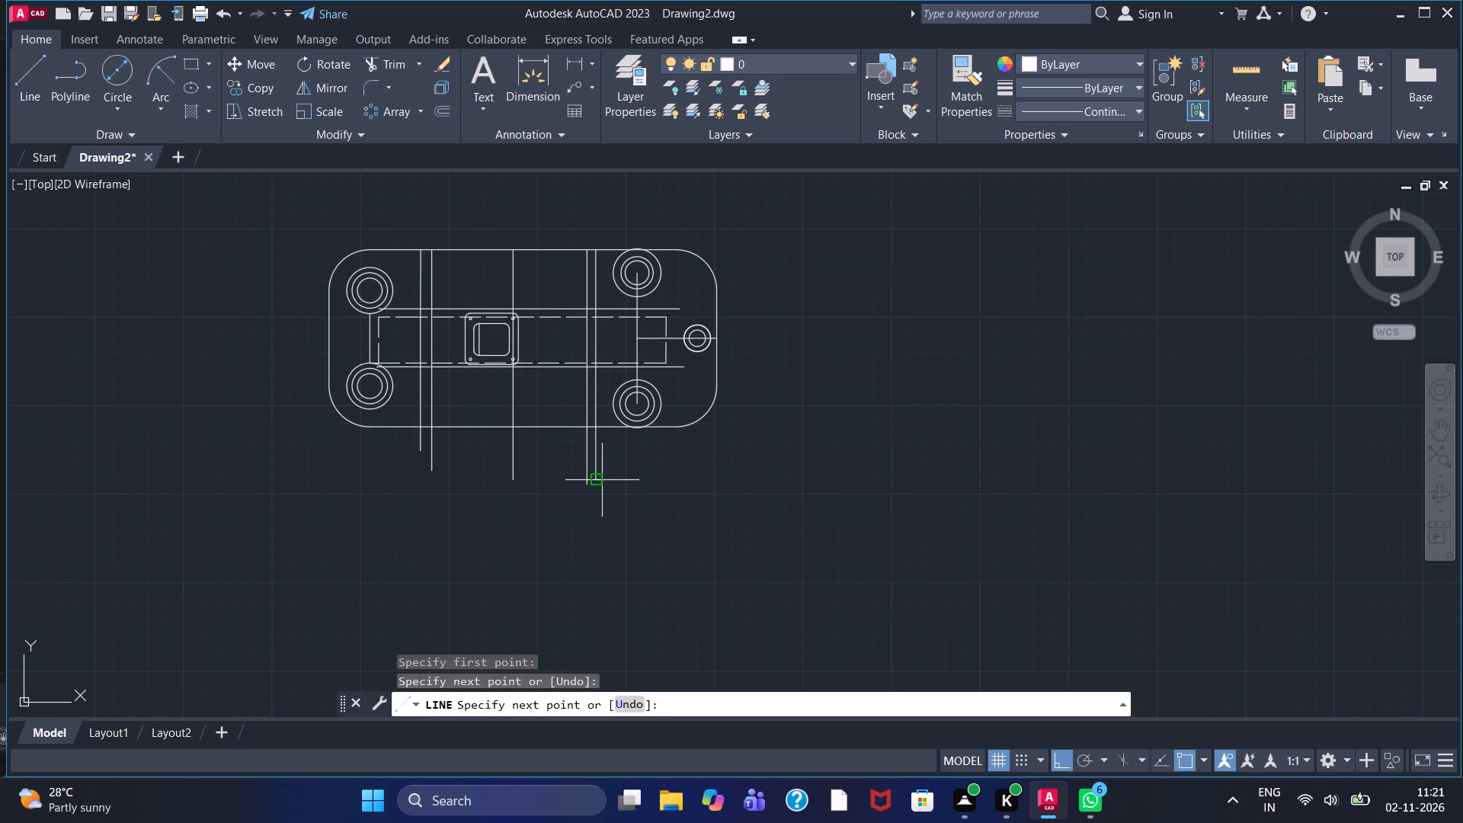
right_click(602, 480)
left_click(623, 485)
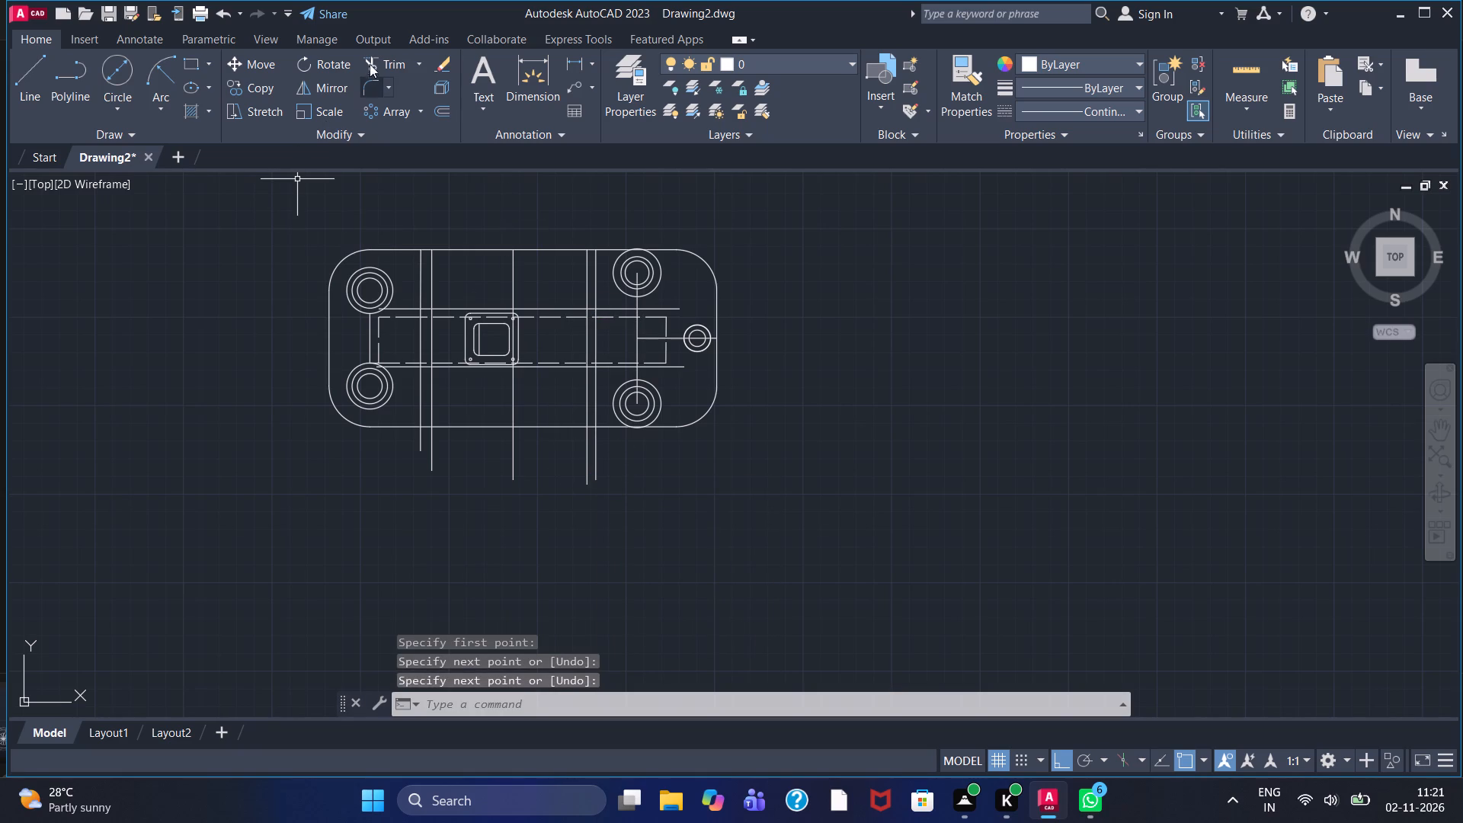
Trim the ends of all five vertical lines that stick out below the plate's bottom edge.
left_click(379, 56)
left_click_drag(408, 437, 433, 445)
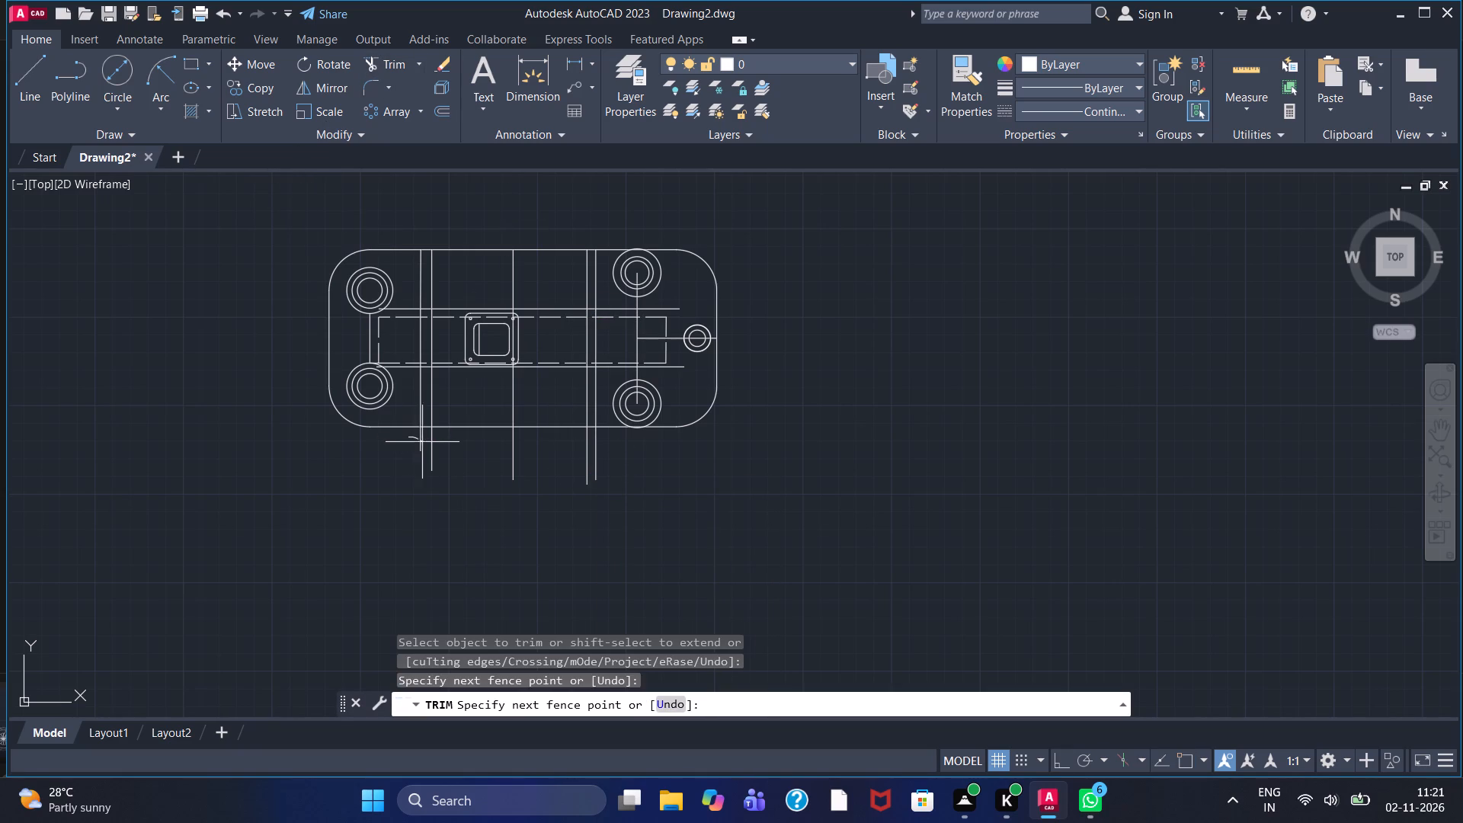
left_click_drag(433, 445, 615, 453)
Trim the right pair of vertical lines between the upper and lower solid horizontal lines, including the pieces crossing the dashed rectangle.
scroll(516, 437, "up", 1)
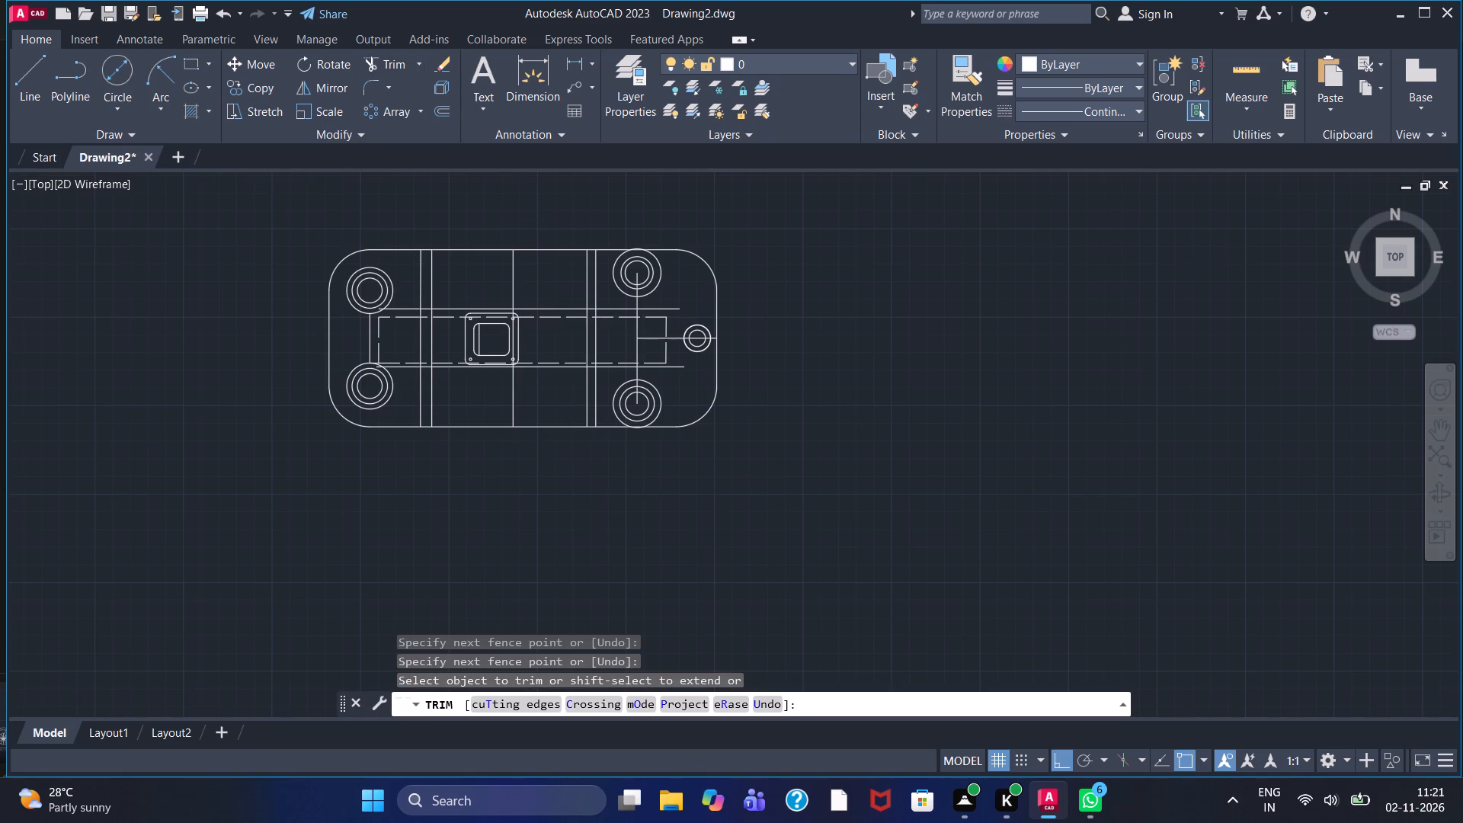
middle_click_drag(573, 357, 569, 475)
scroll(568, 476, "up", 2)
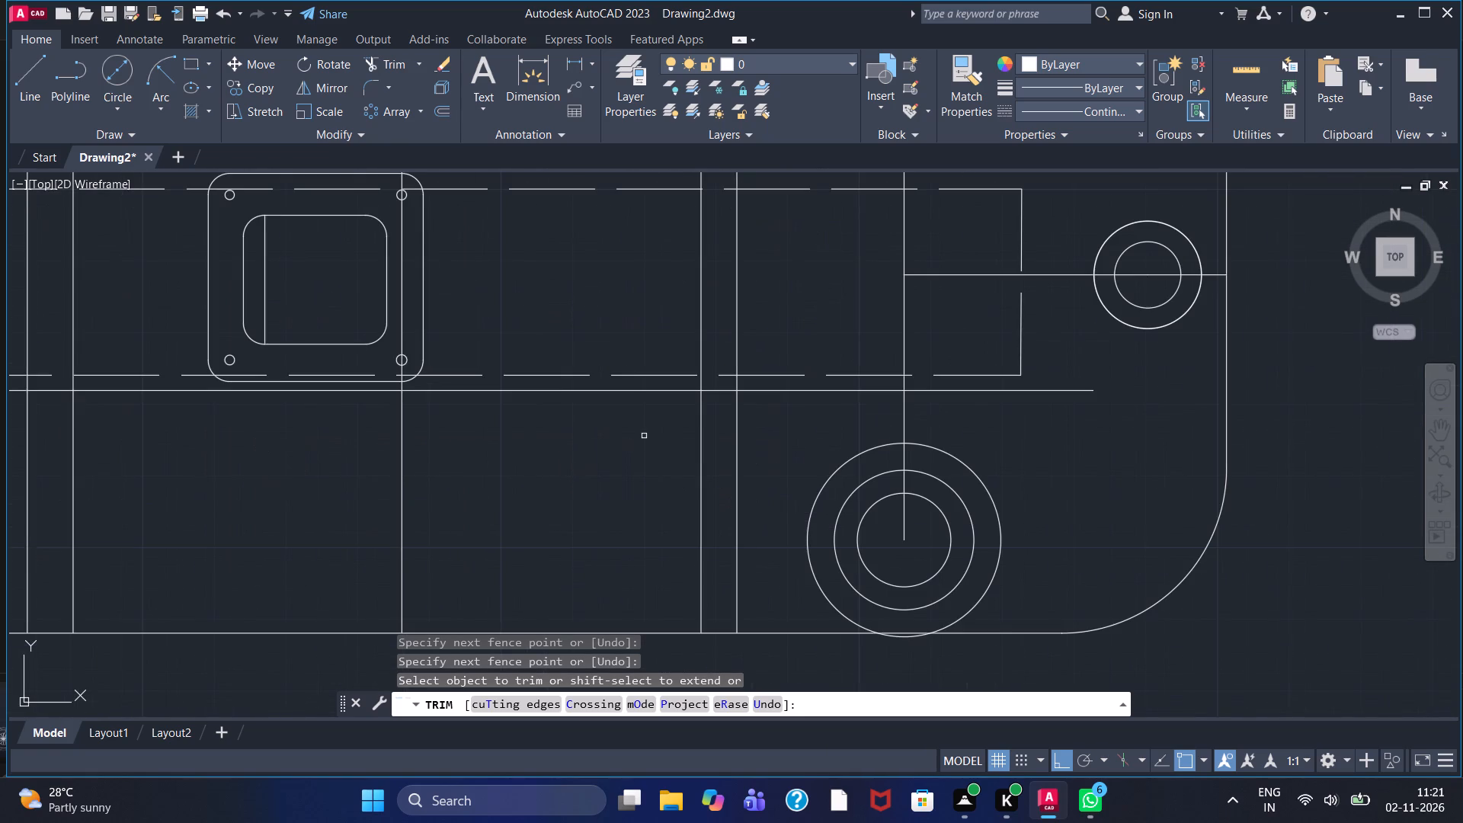
scroll(639, 438, "up", 1)
left_click_drag(719, 350, 744, 351)
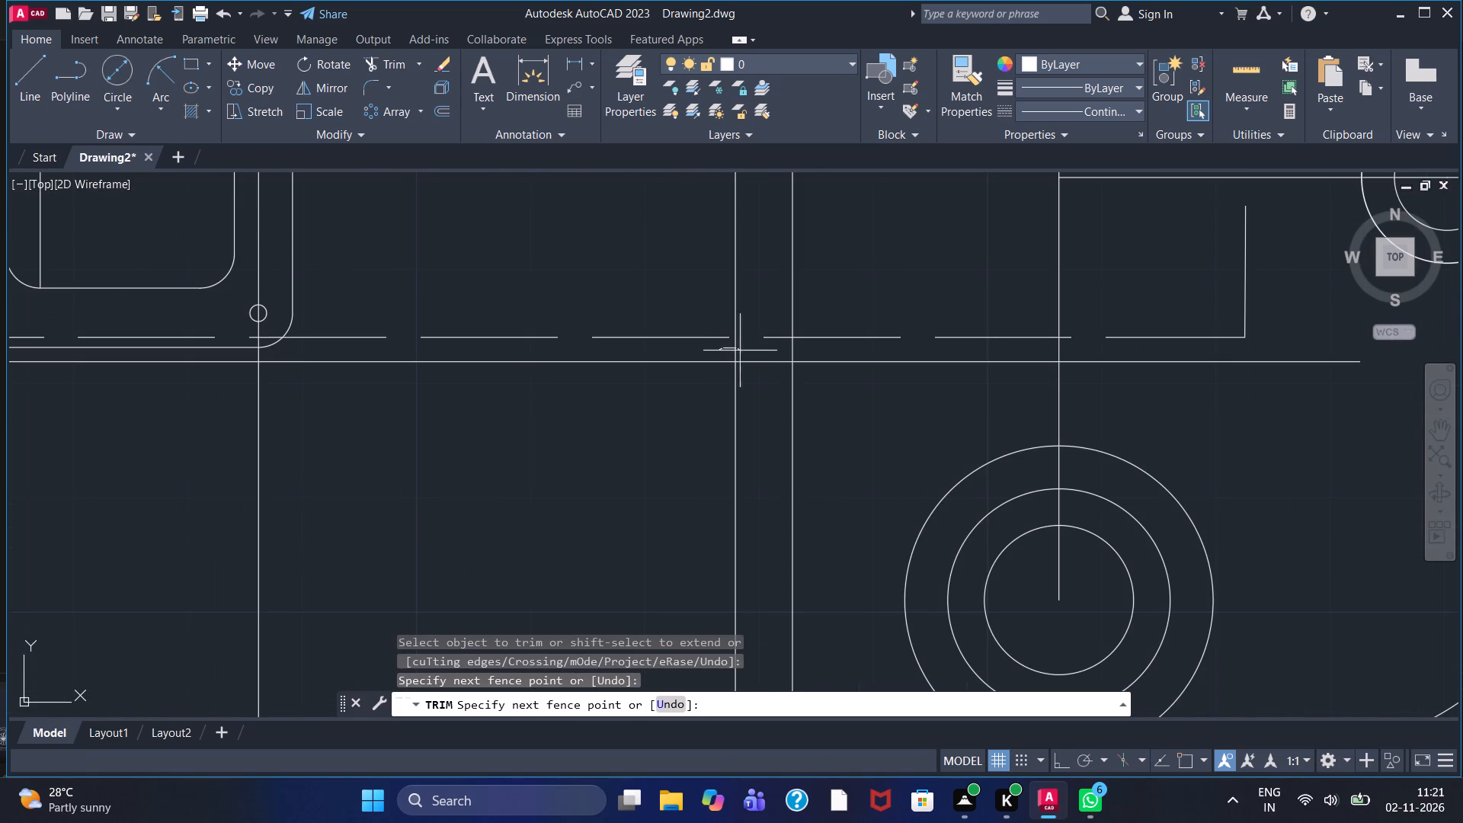
left_click_drag(744, 351, 805, 350)
left_click_drag(821, 301, 710, 286)
Trim the middle vertical line between the two solid horizontal lines, clearing it from the nested rounded rectangles and the corner holes.
scroll(218, 348, "up", 4)
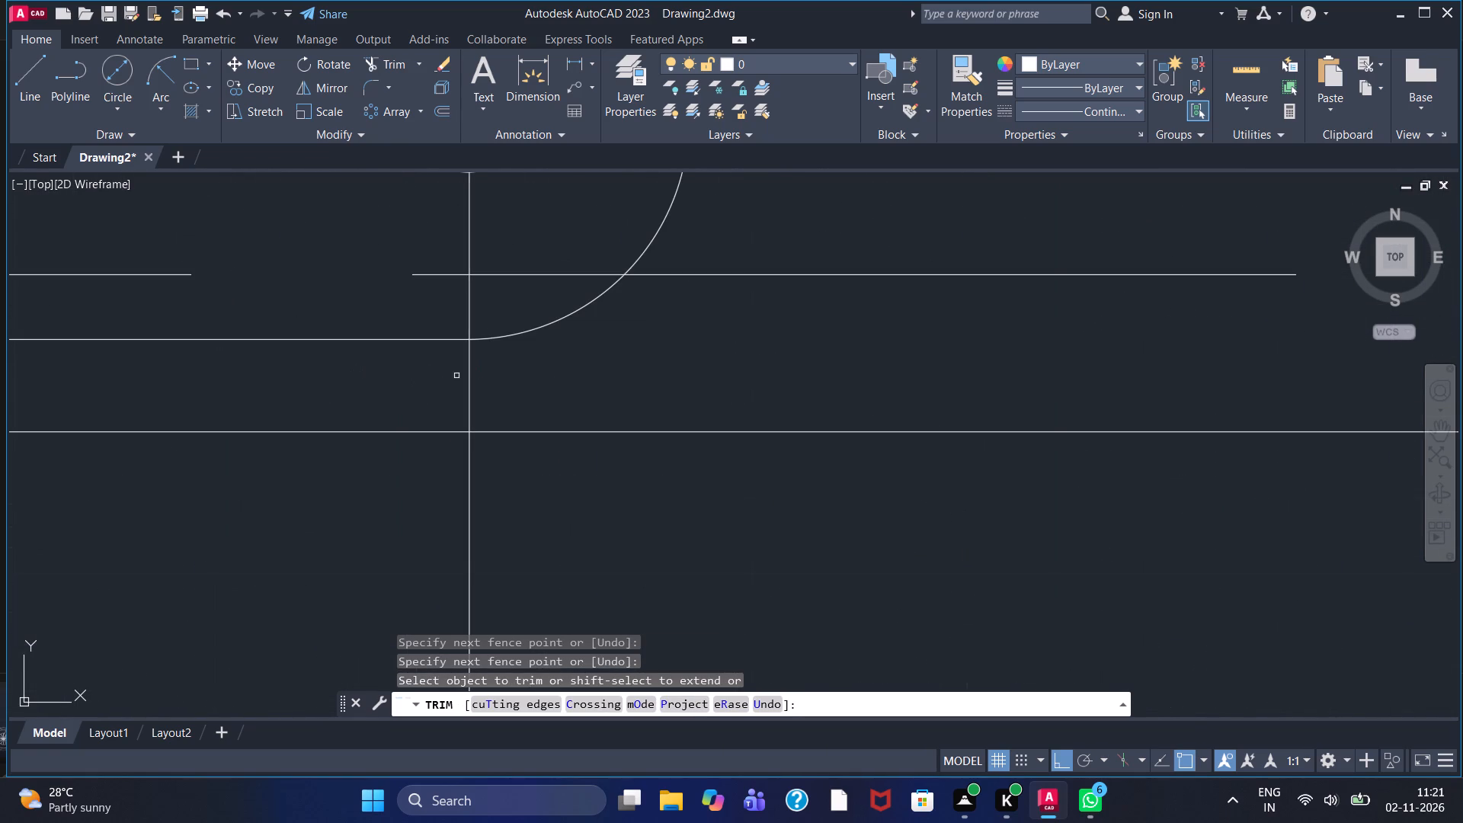
left_click_drag(445, 383, 504, 383)
left_click_drag(437, 313, 490, 312)
left_click_drag(454, 242, 498, 238)
Trim the left pair of vertical lines between the upper and lower solid horizontal lines, and finish trimming.
scroll(500, 237, "down", 2)
middle_click_drag(515, 221, 512, 504)
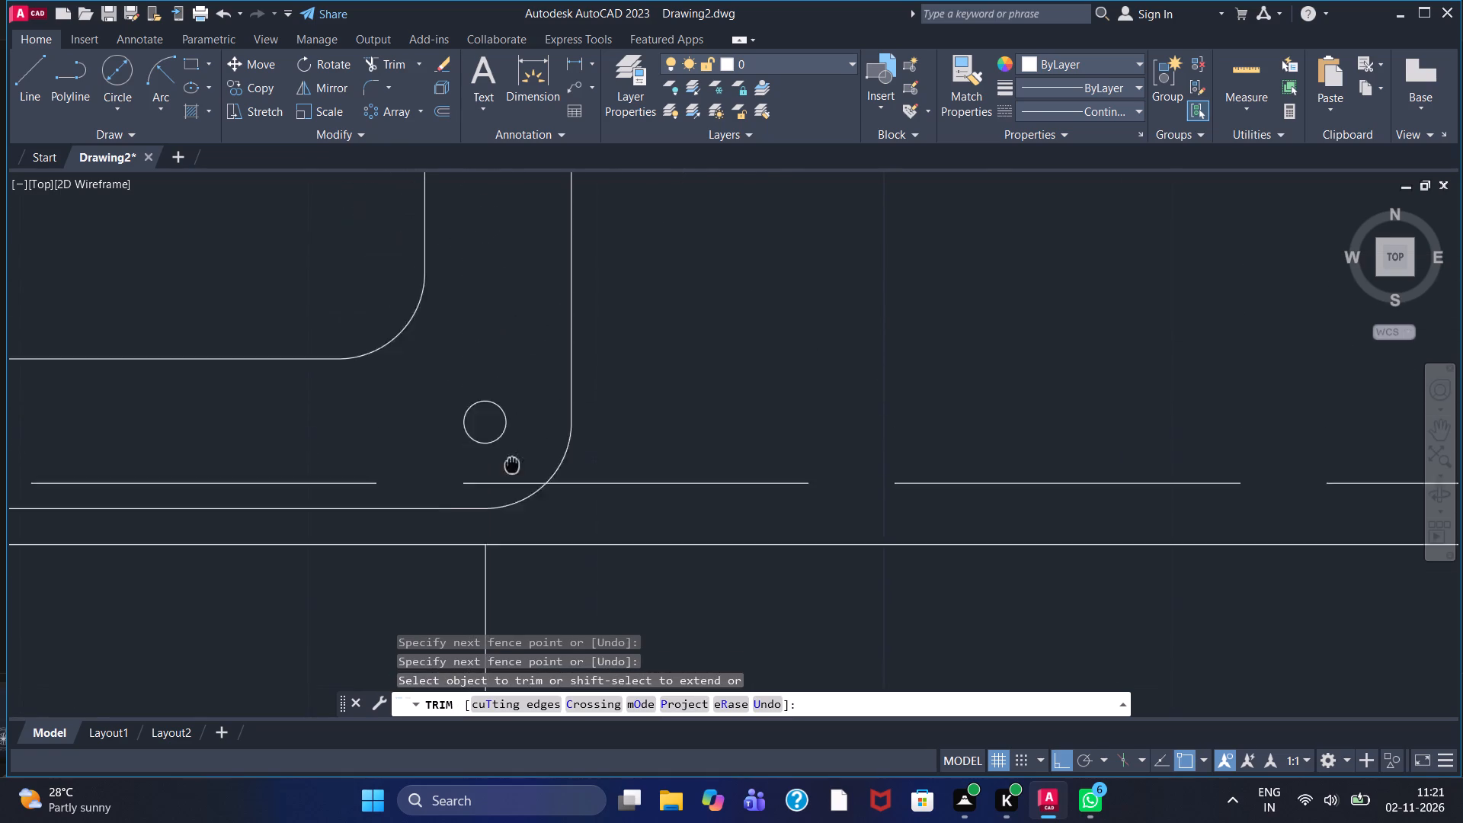
middle_click_drag(512, 504, 512, 554)
scroll(480, 351, "down", 2)
scroll(277, 433, "down", 1)
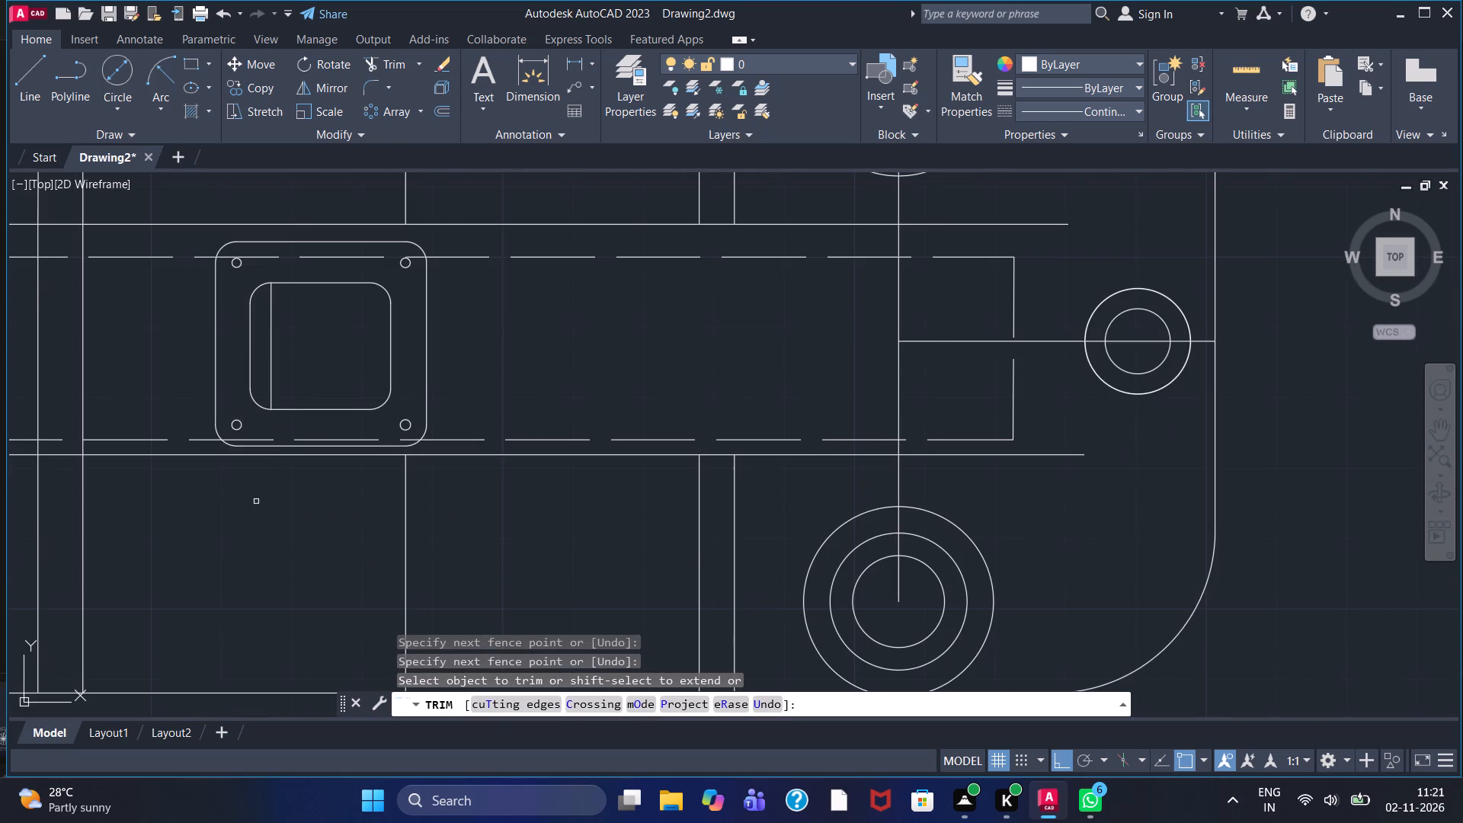
scroll(225, 555, "down", 2)
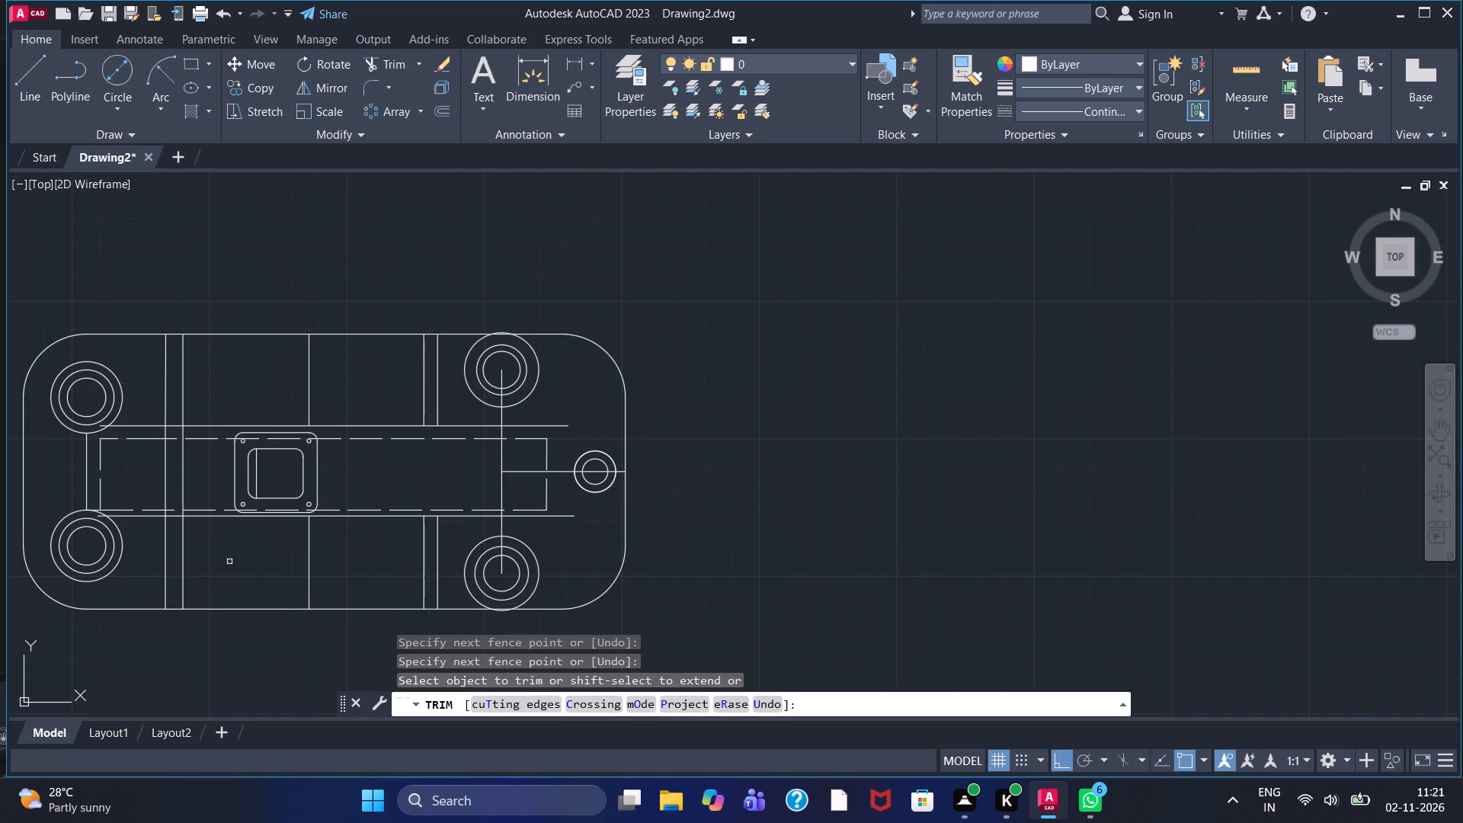
middle_click_drag(211, 561, 437, 564)
scroll(420, 557, "up", 4)
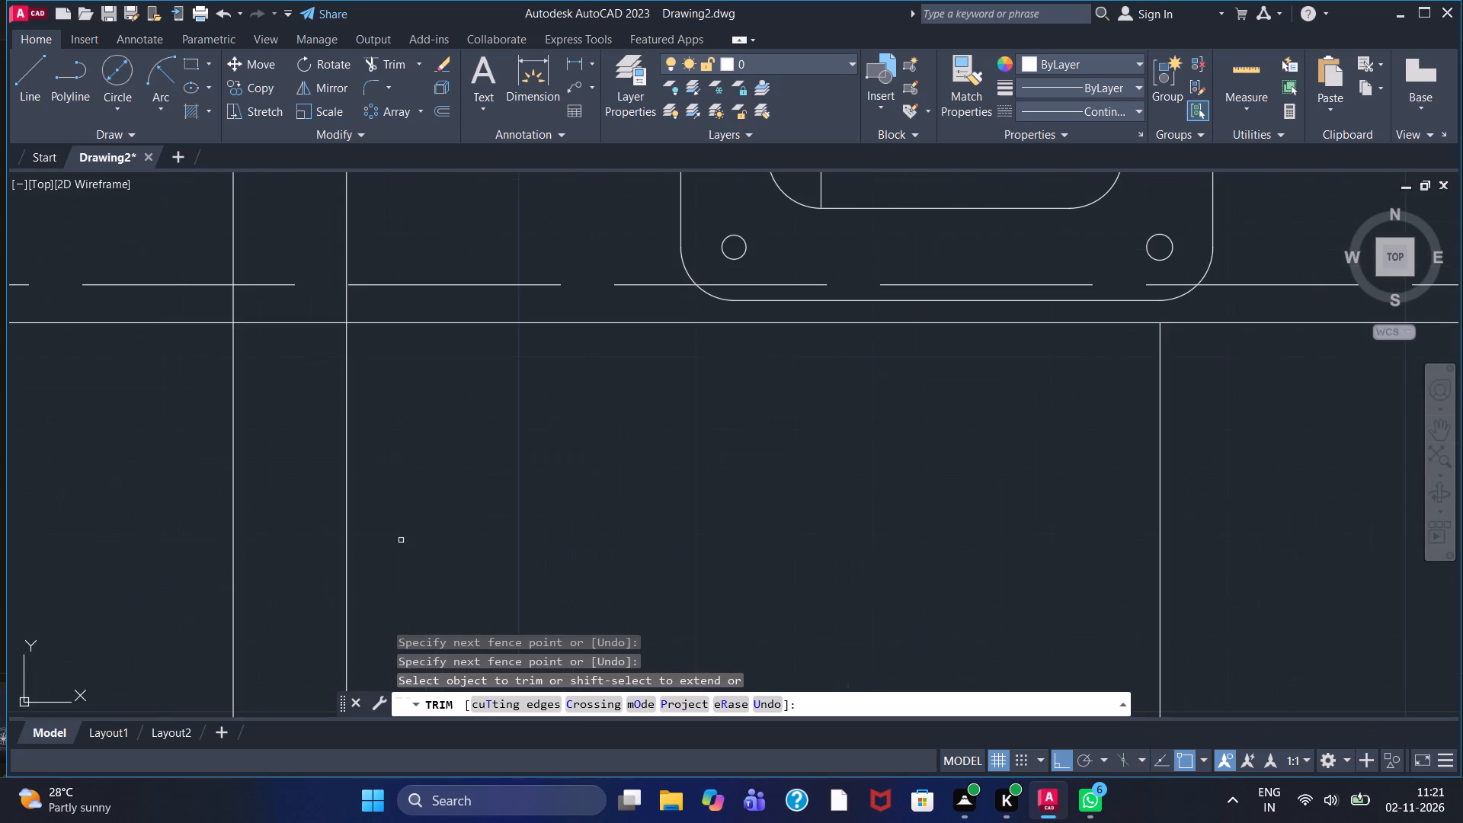
left_click_drag(222, 307, 353, 302)
left_click_drag(385, 252, 192, 229)
scroll(208, 230, "down", 2)
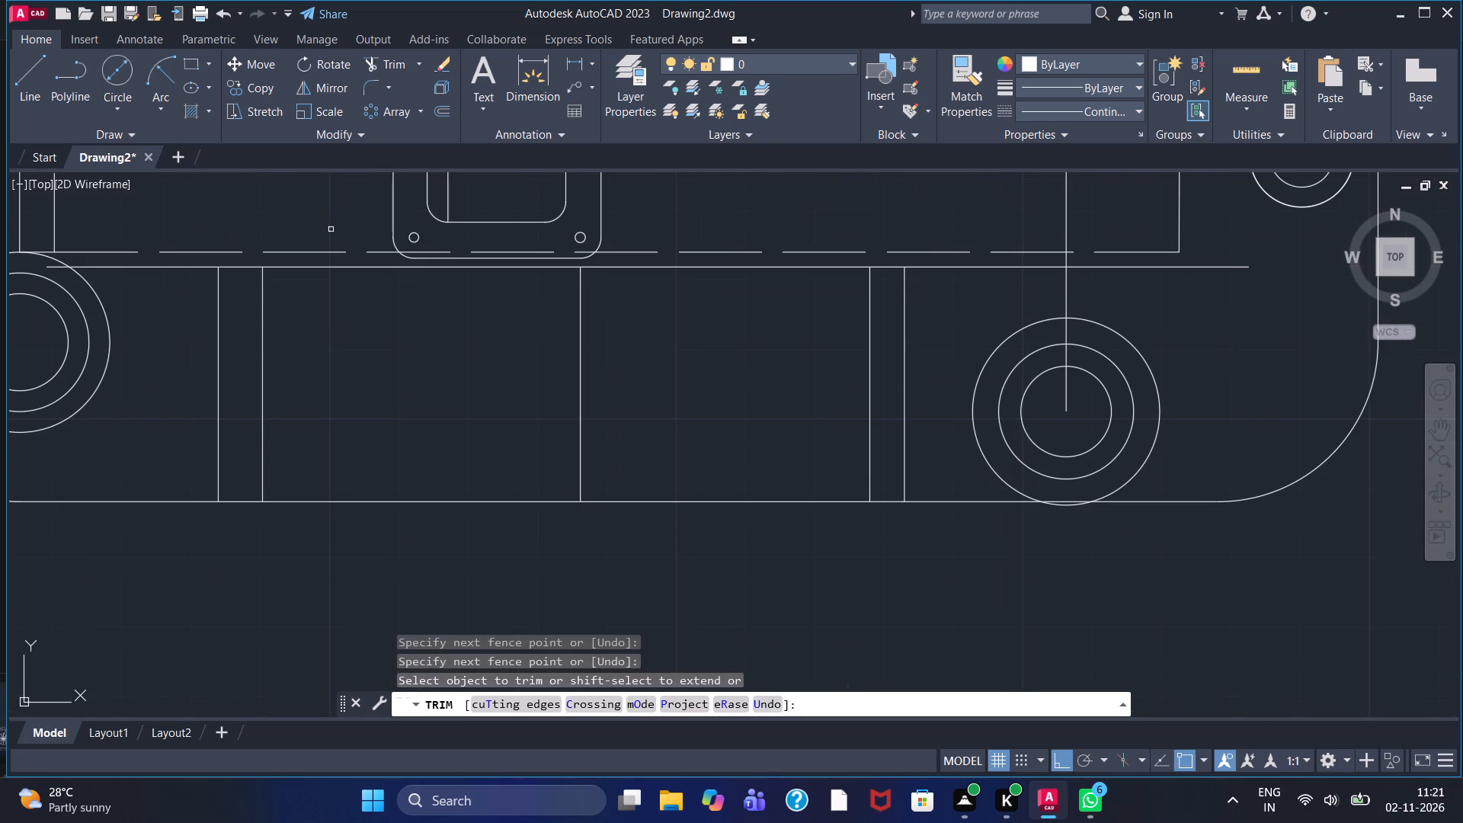
middle_click_drag(305, 216, 389, 497)
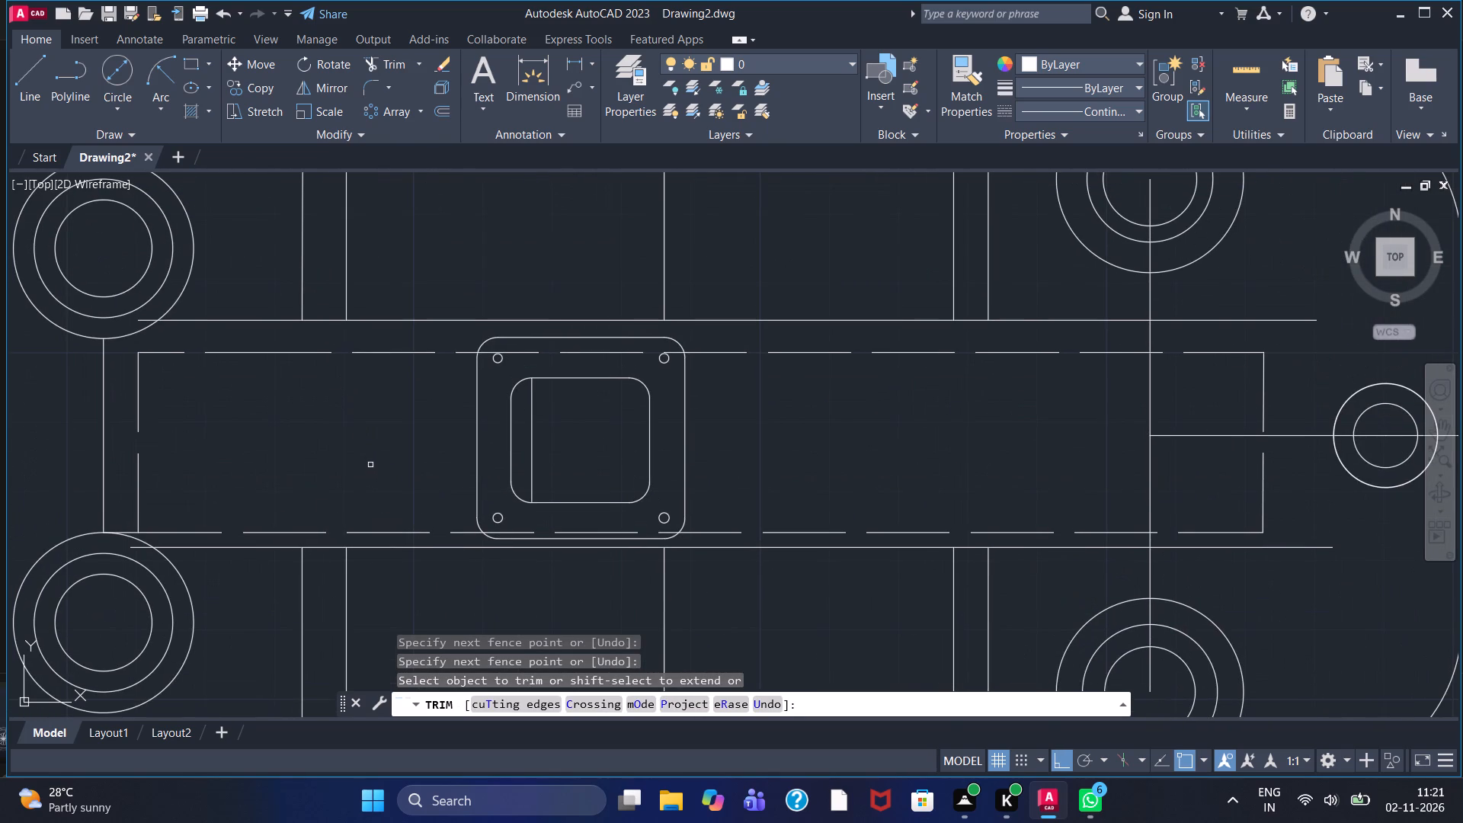
key("Escape")
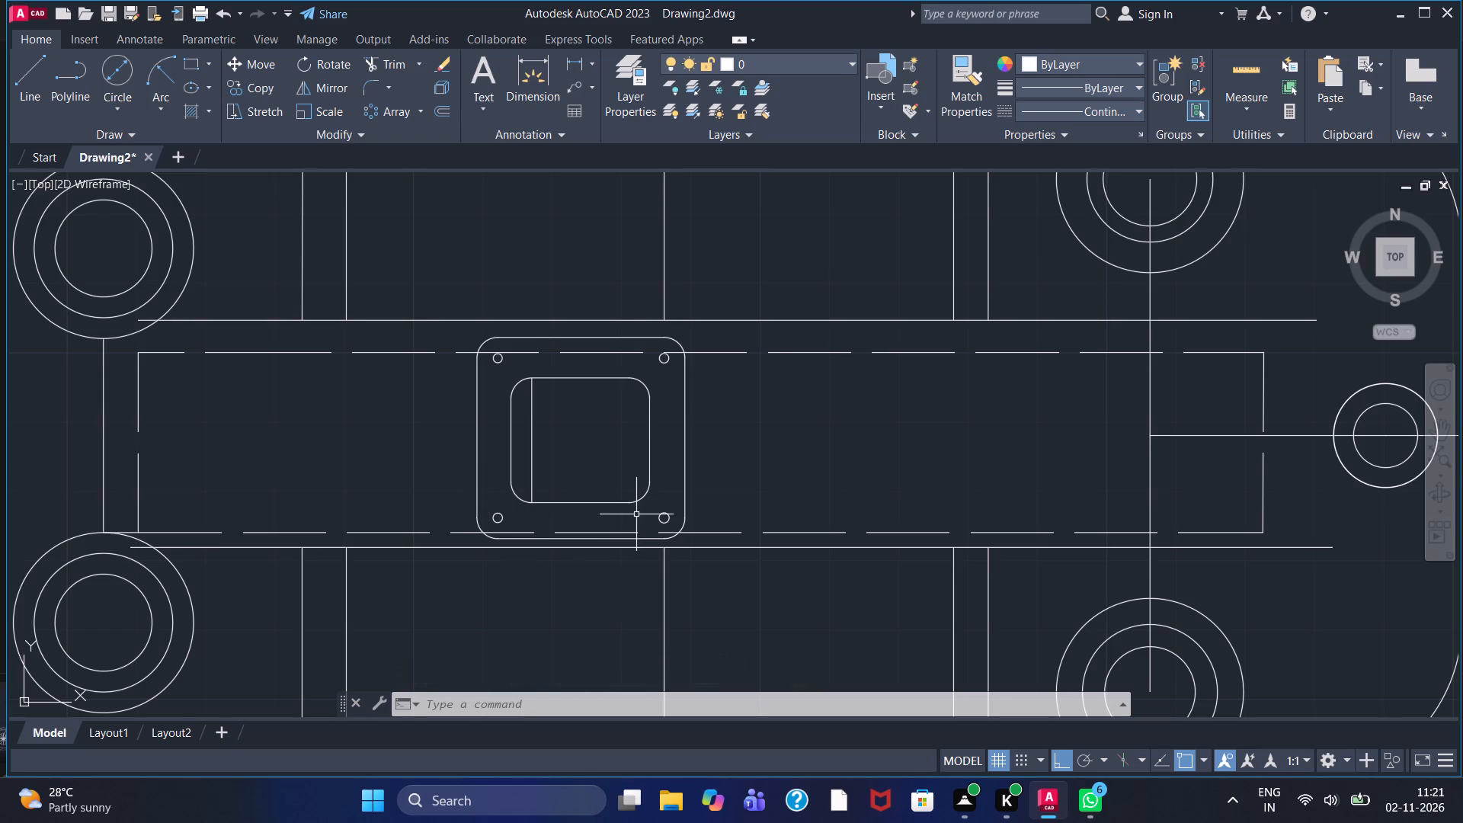
In the empty space below the plate, draw connected lines: a 230 horizontal base, 7 up at its right end, and 35 back left.
scroll(770, 447, "down", 1)
middle_click_drag(774, 446, 622, 433)
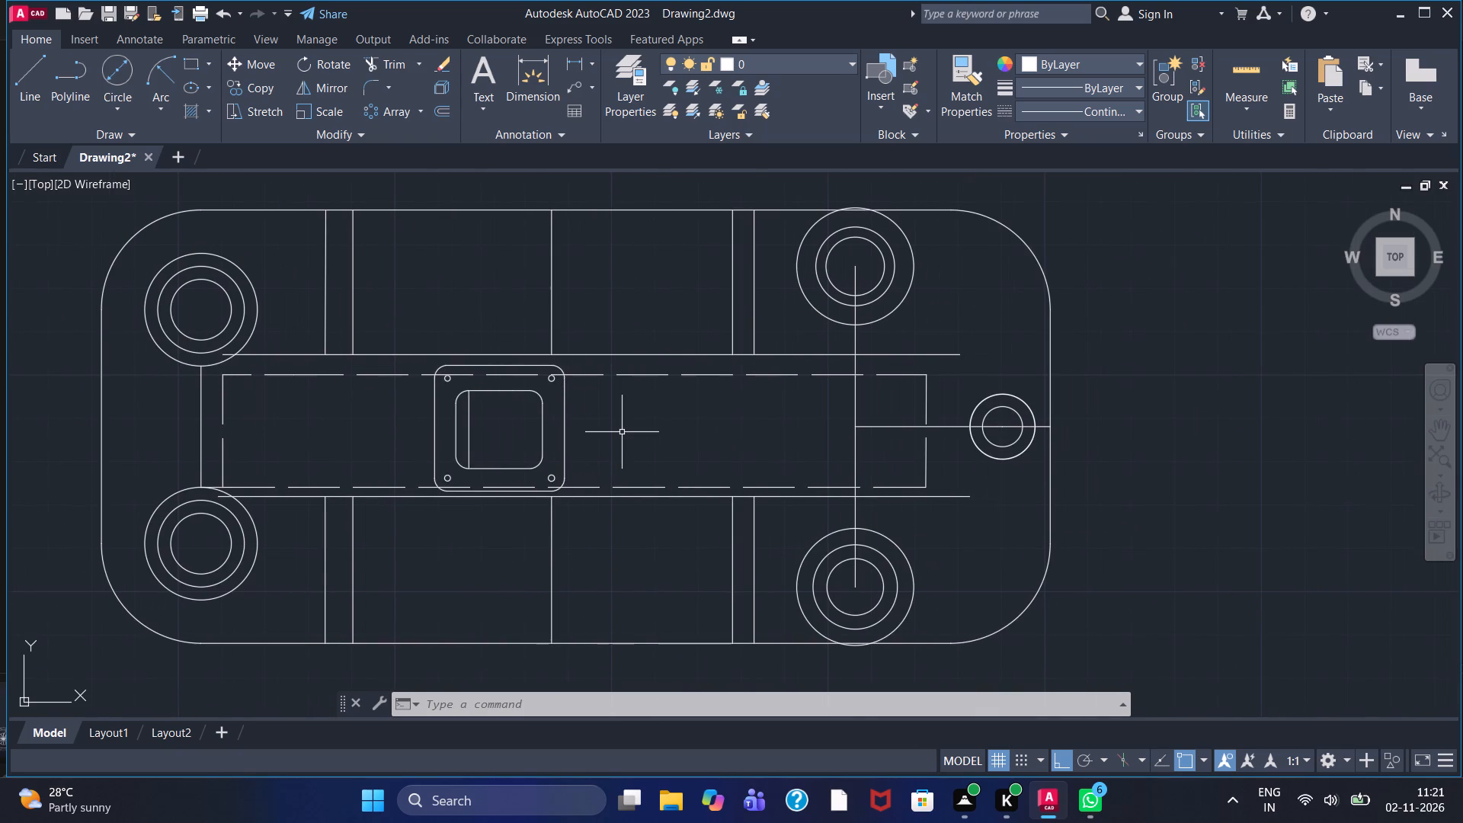
scroll(622, 432, "down", 1)
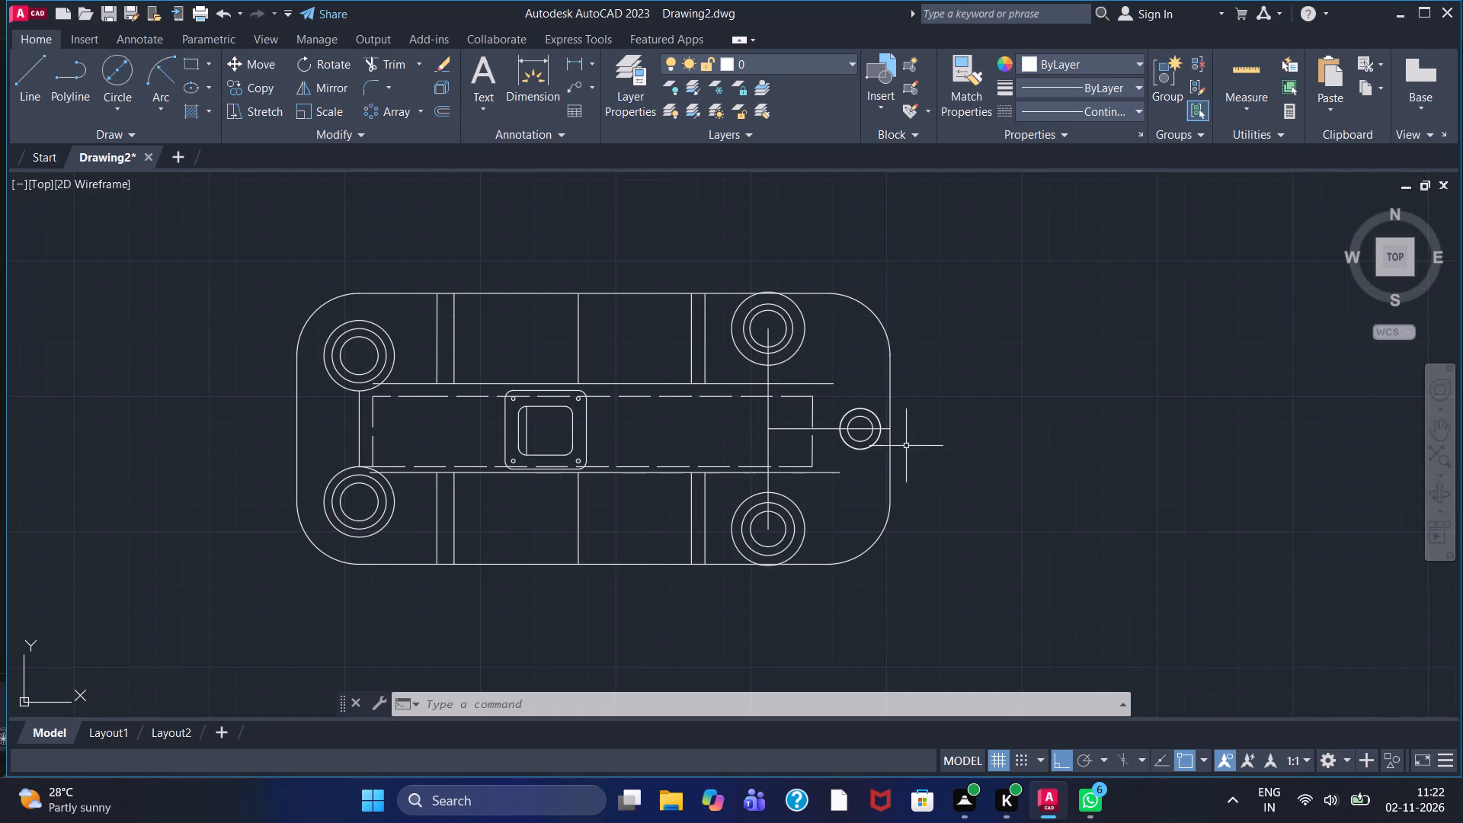
middle_click_drag(931, 460, 943, 347)
scroll(942, 369, "down", 1)
middle_click_drag(864, 491, 738, 456)
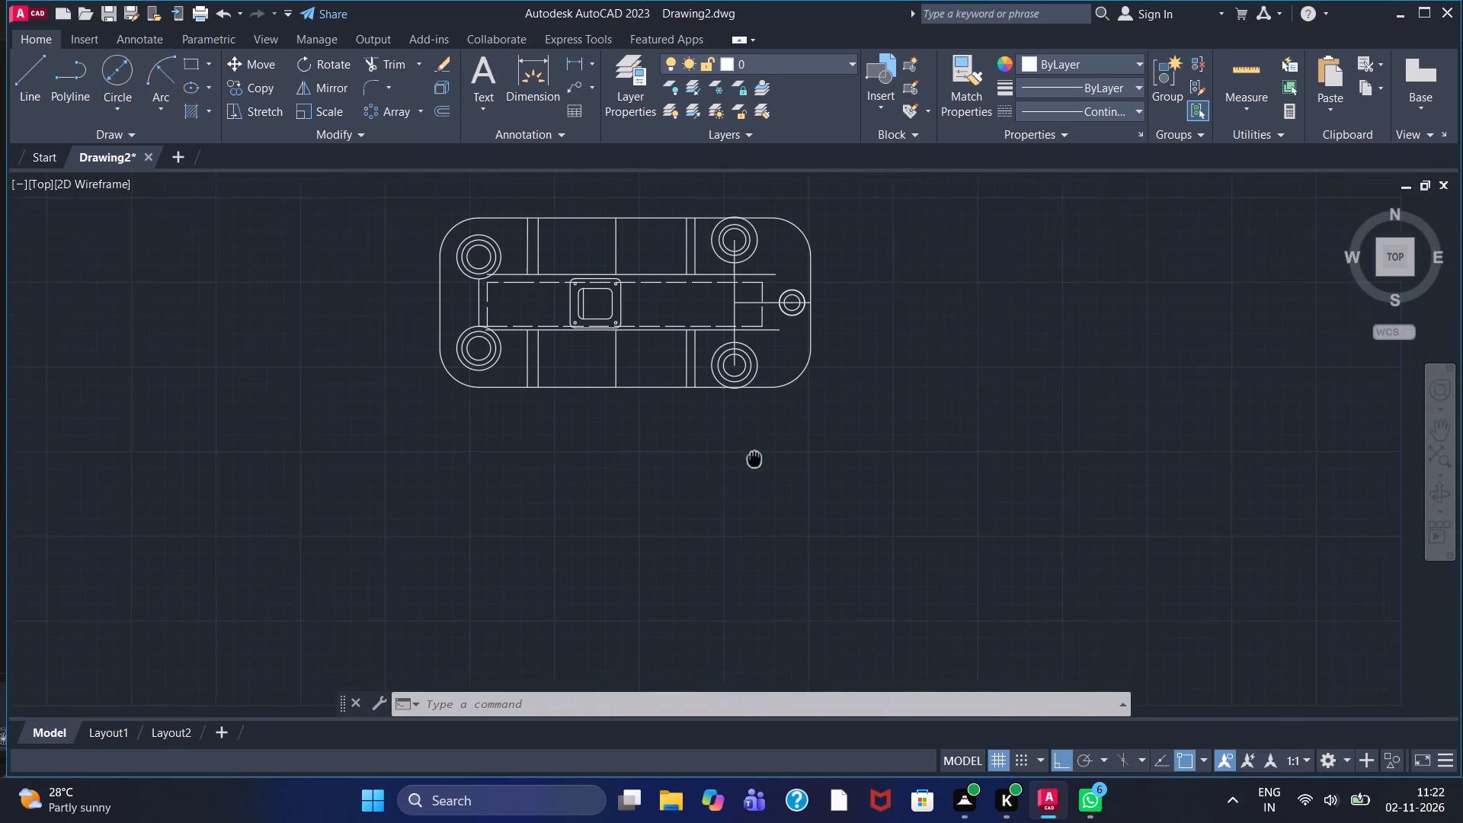
middle_click_drag(738, 456, 732, 456)
left_click(27, 91)
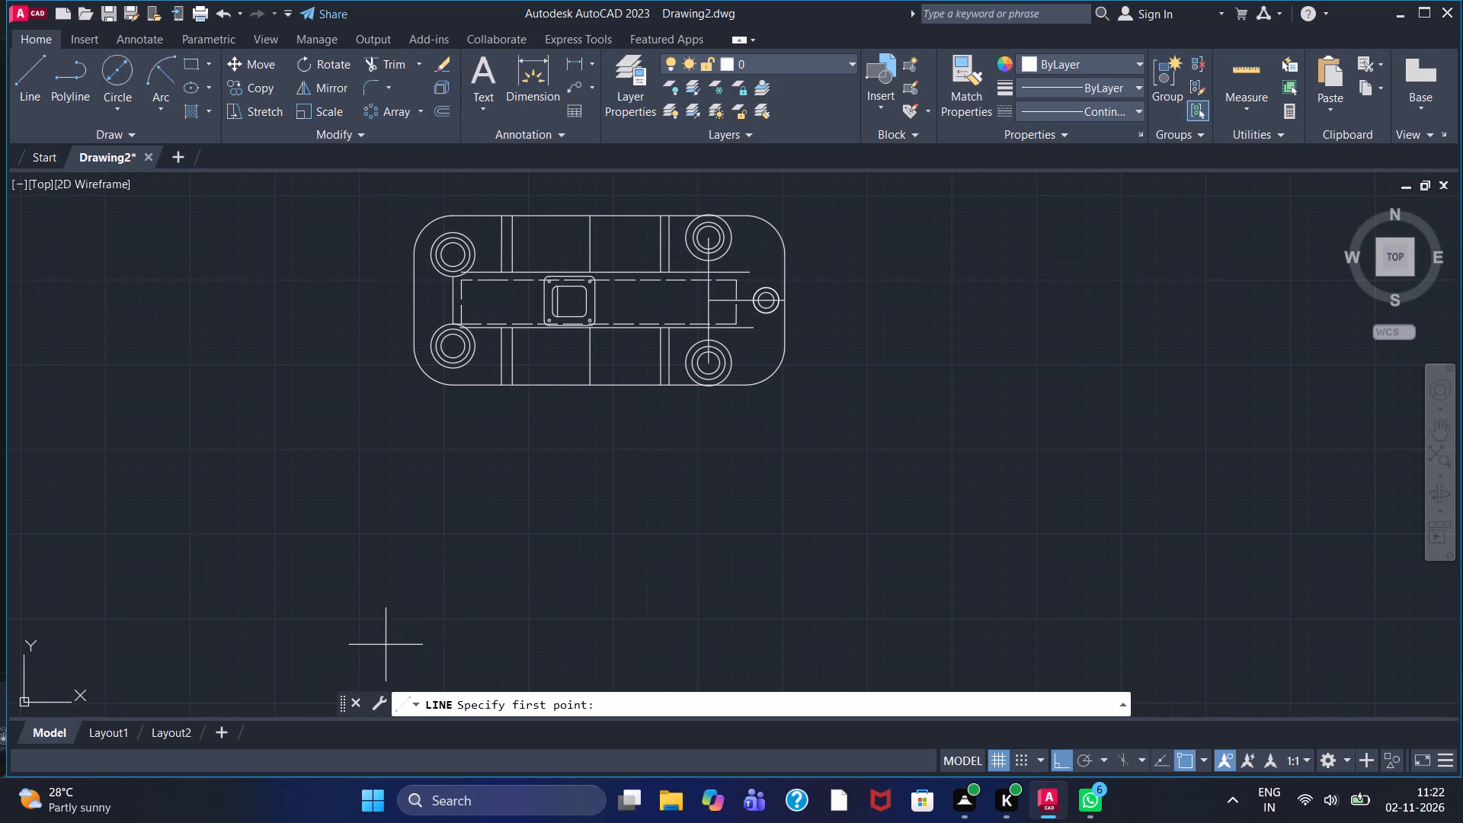
middle_click_drag(393, 642, 397, 561)
scroll(397, 561, "down", 1)
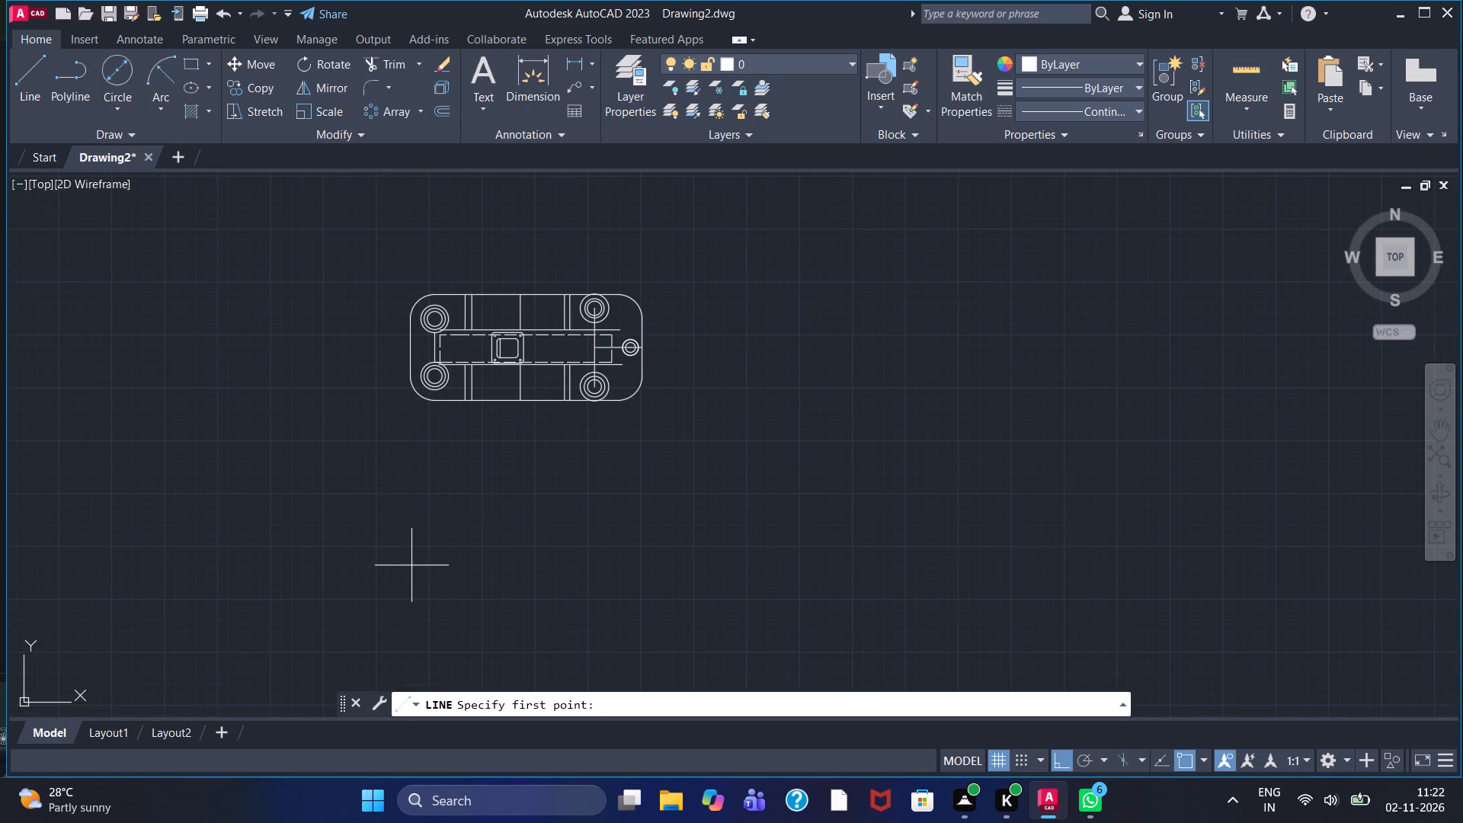
left_click(411, 565)
type("230")
key("Return")
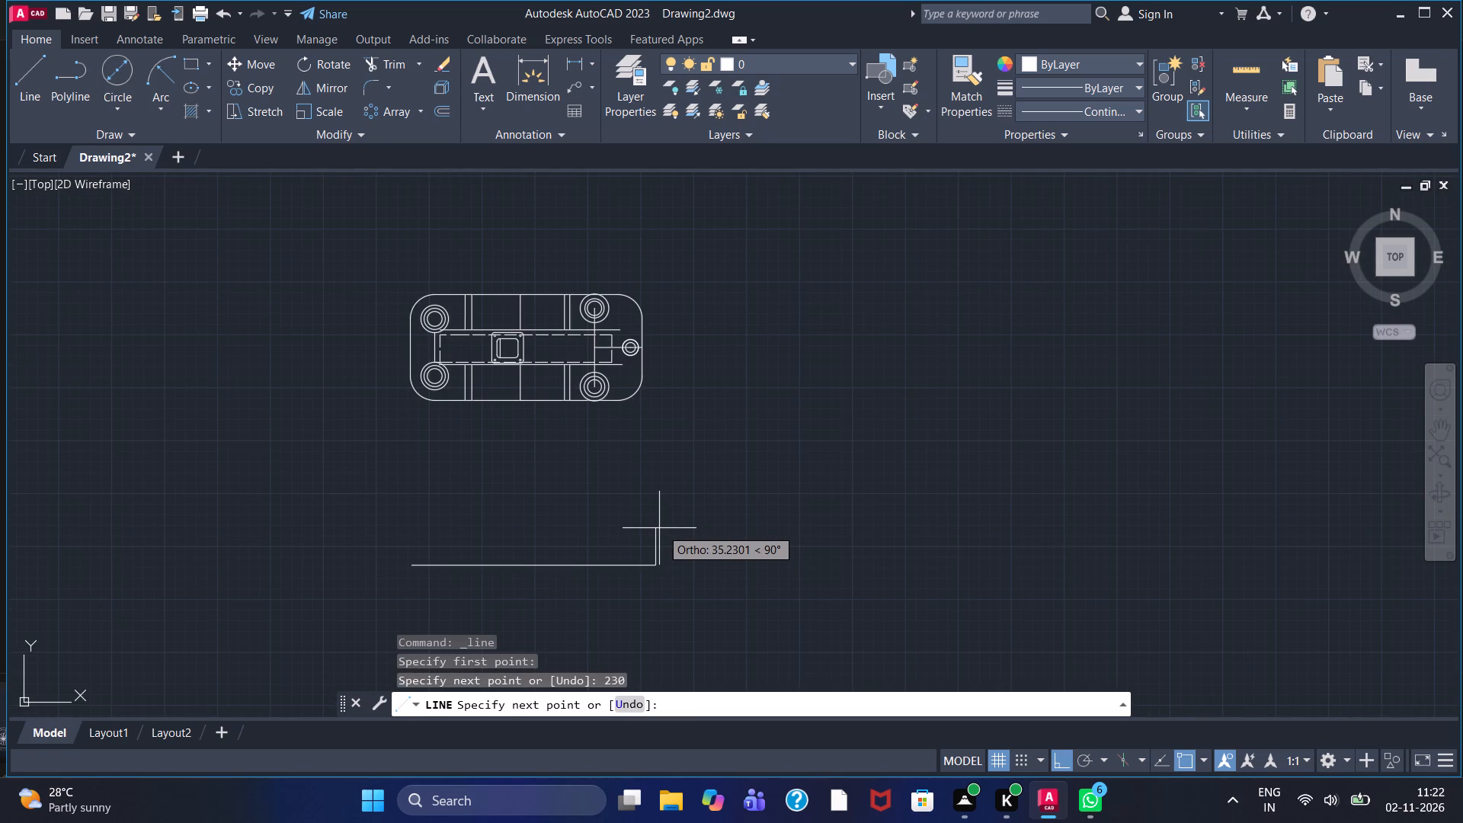
scroll(649, 531, "up", 3)
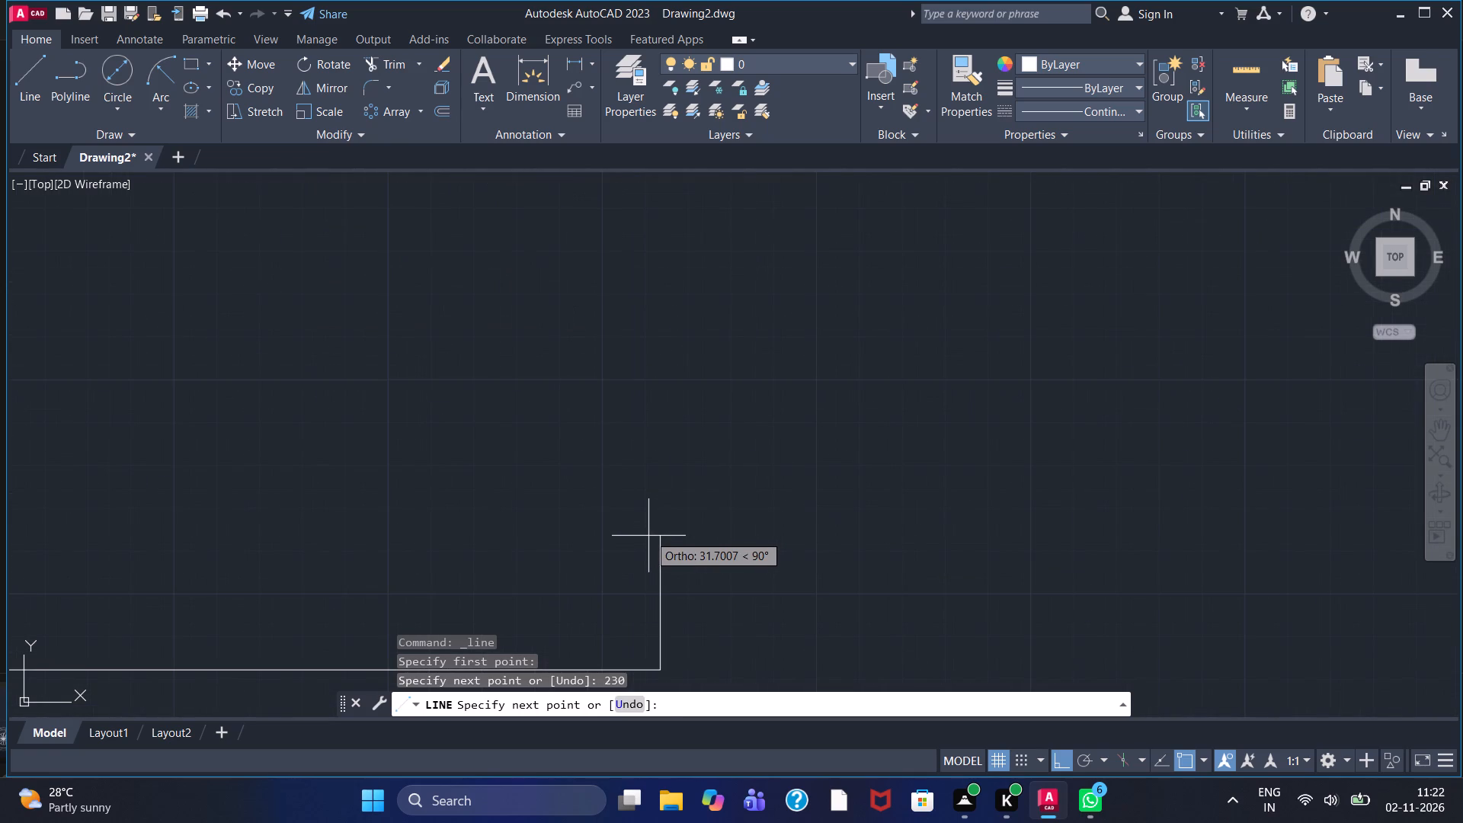
key("7")
key("Return")
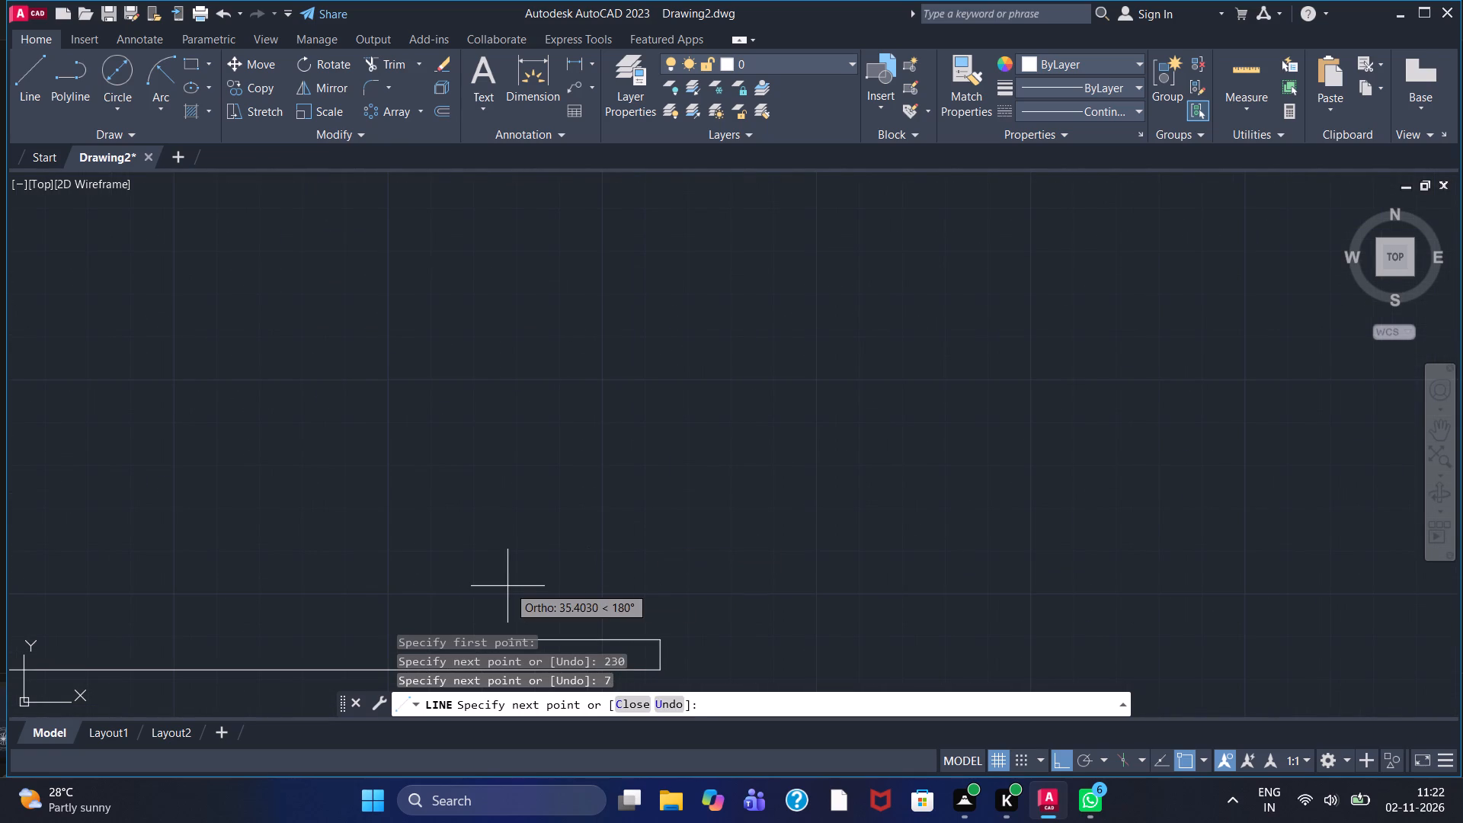
scroll(507, 586, "down", 1)
middle_click_drag(505, 584, 807, 518)
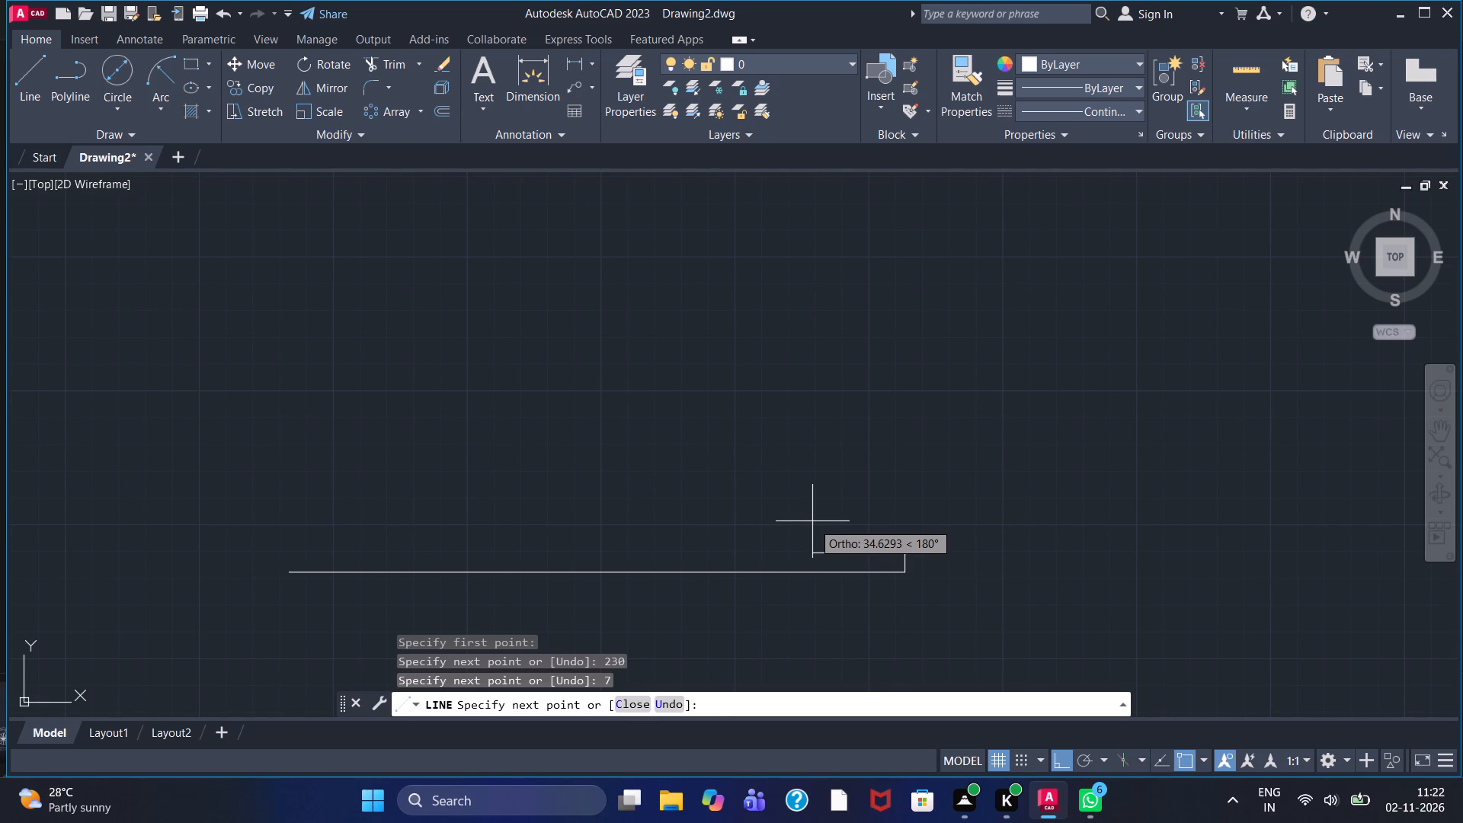
type("35")
key("Return")
right_click(812, 516)
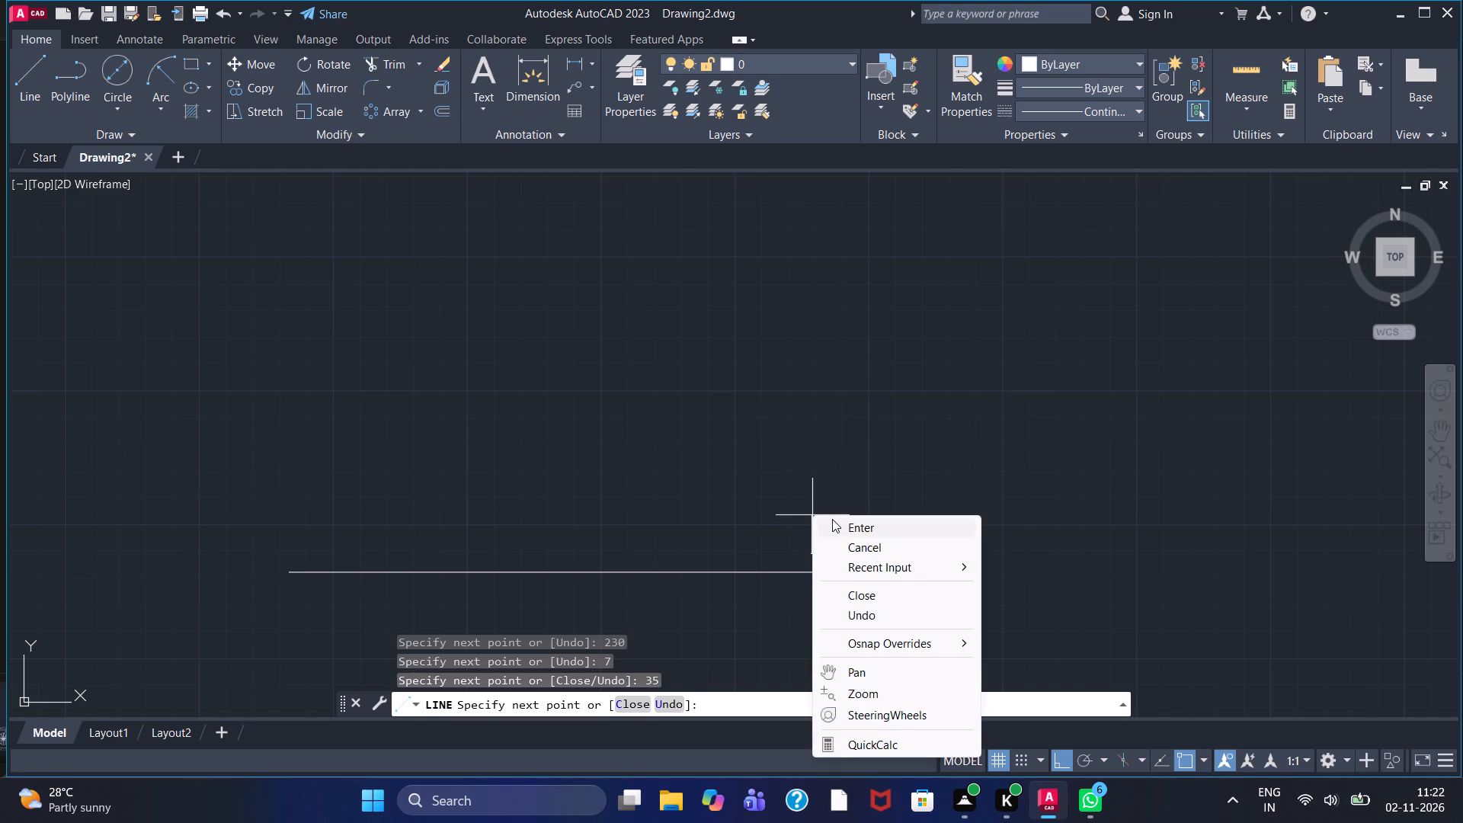
left_click(833, 520)
From the left end of the 230 base, draw a line 7 up and a line 35 inward to the right.
left_click(39, 89)
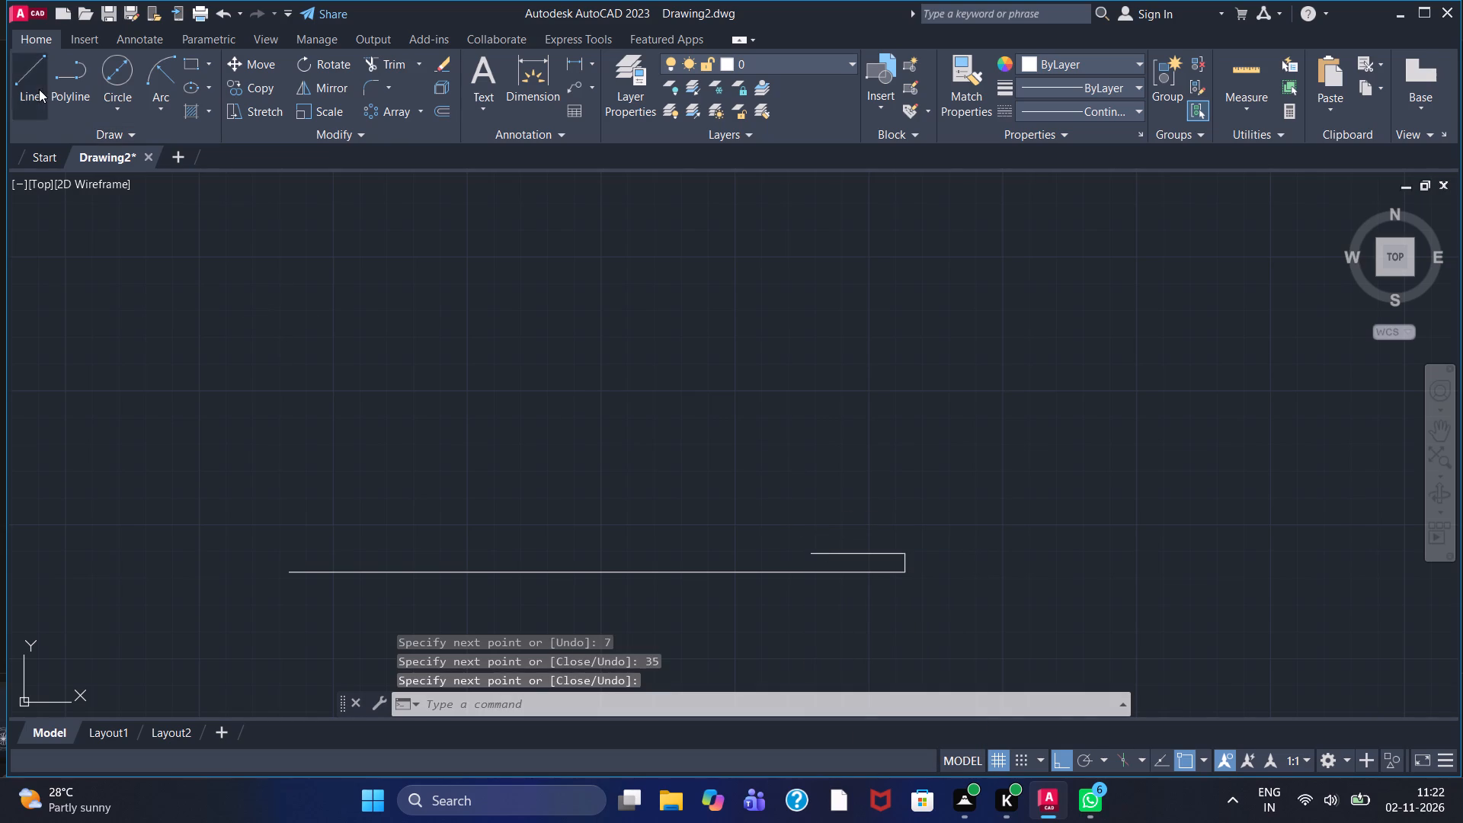
left_click_drag(294, 572, 296, 564)
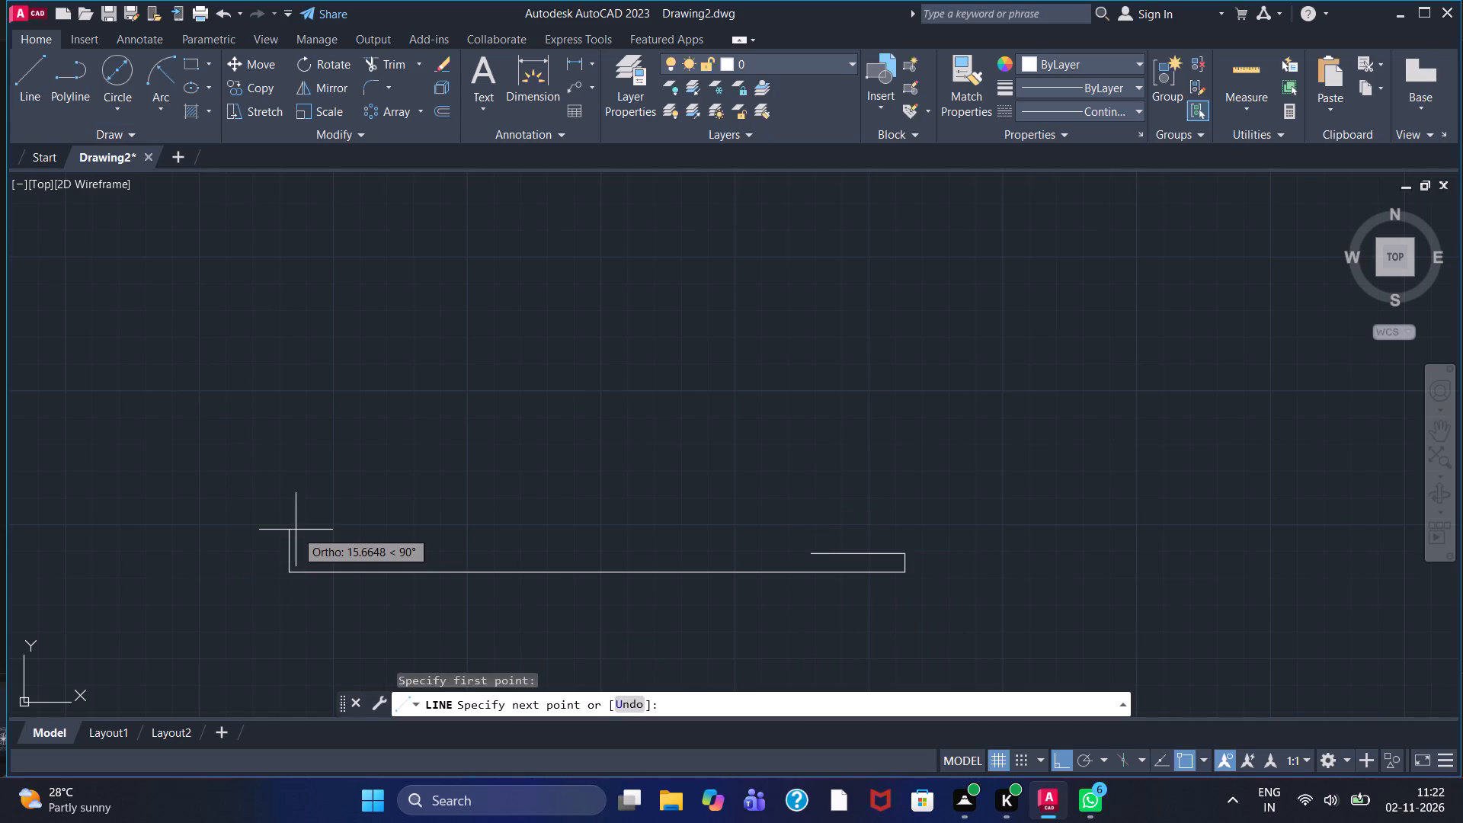
key("7")
key("Return")
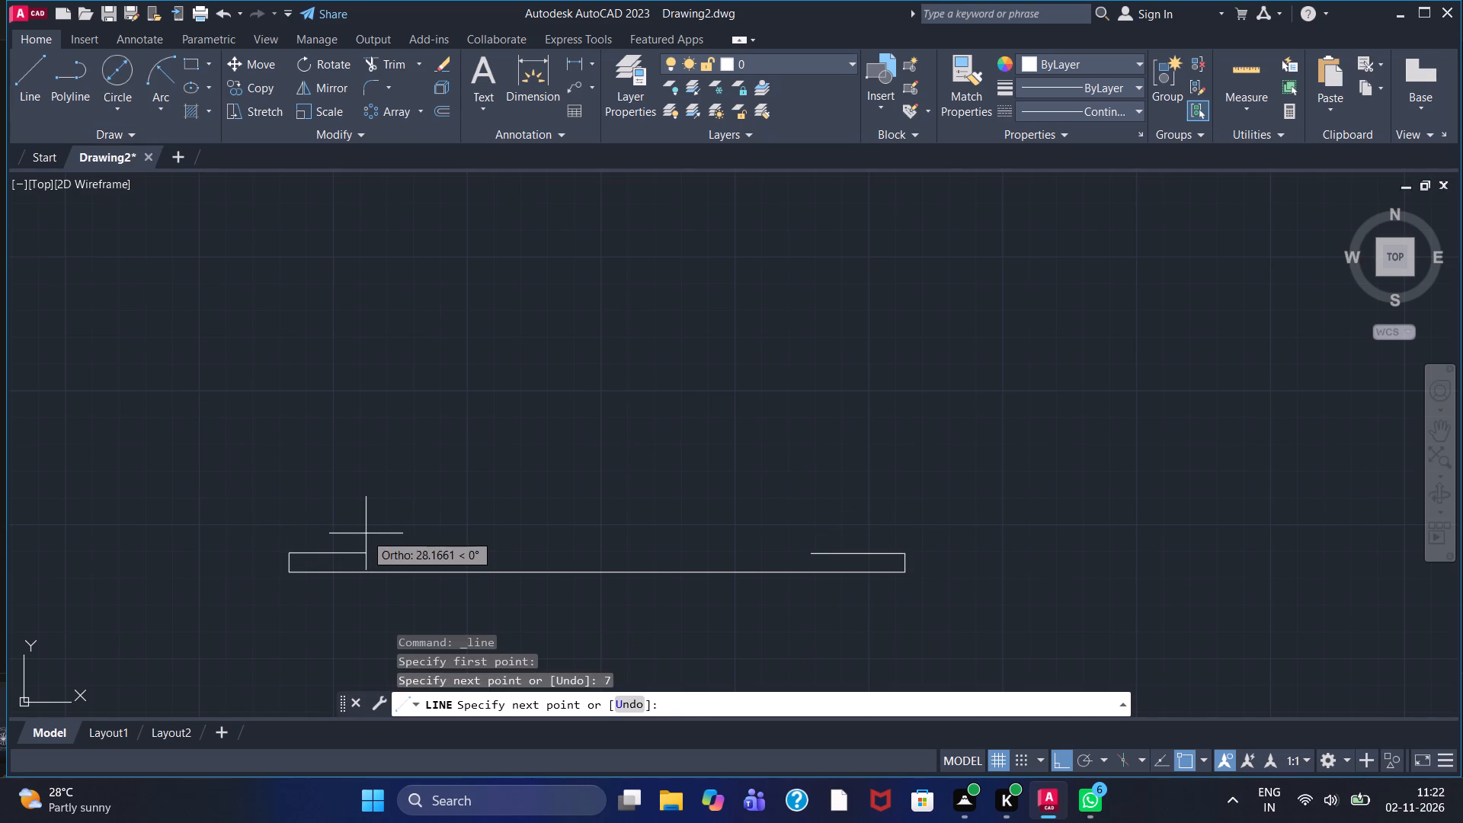
type("35")
key("Return")
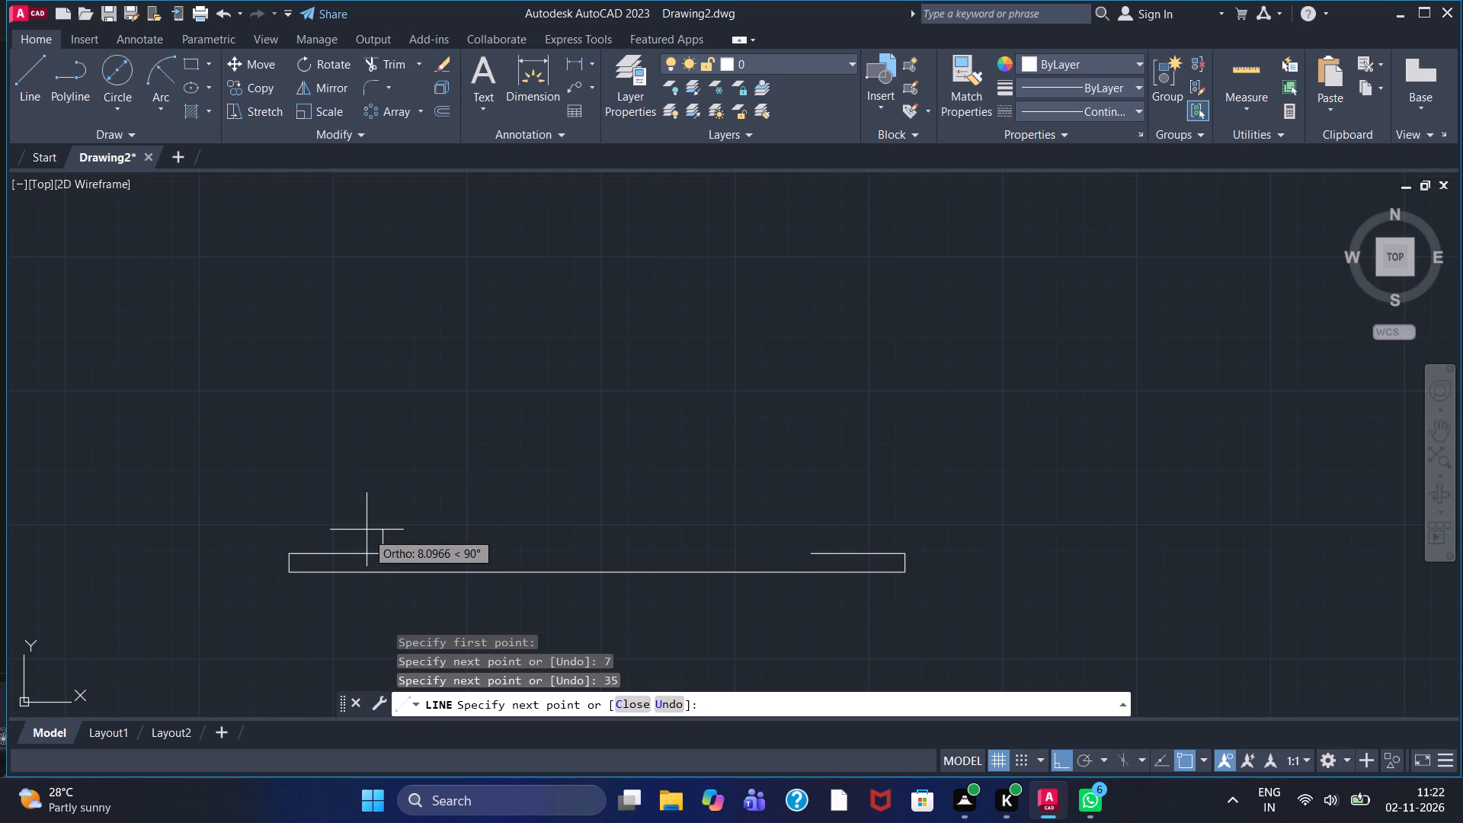
key("Escape")
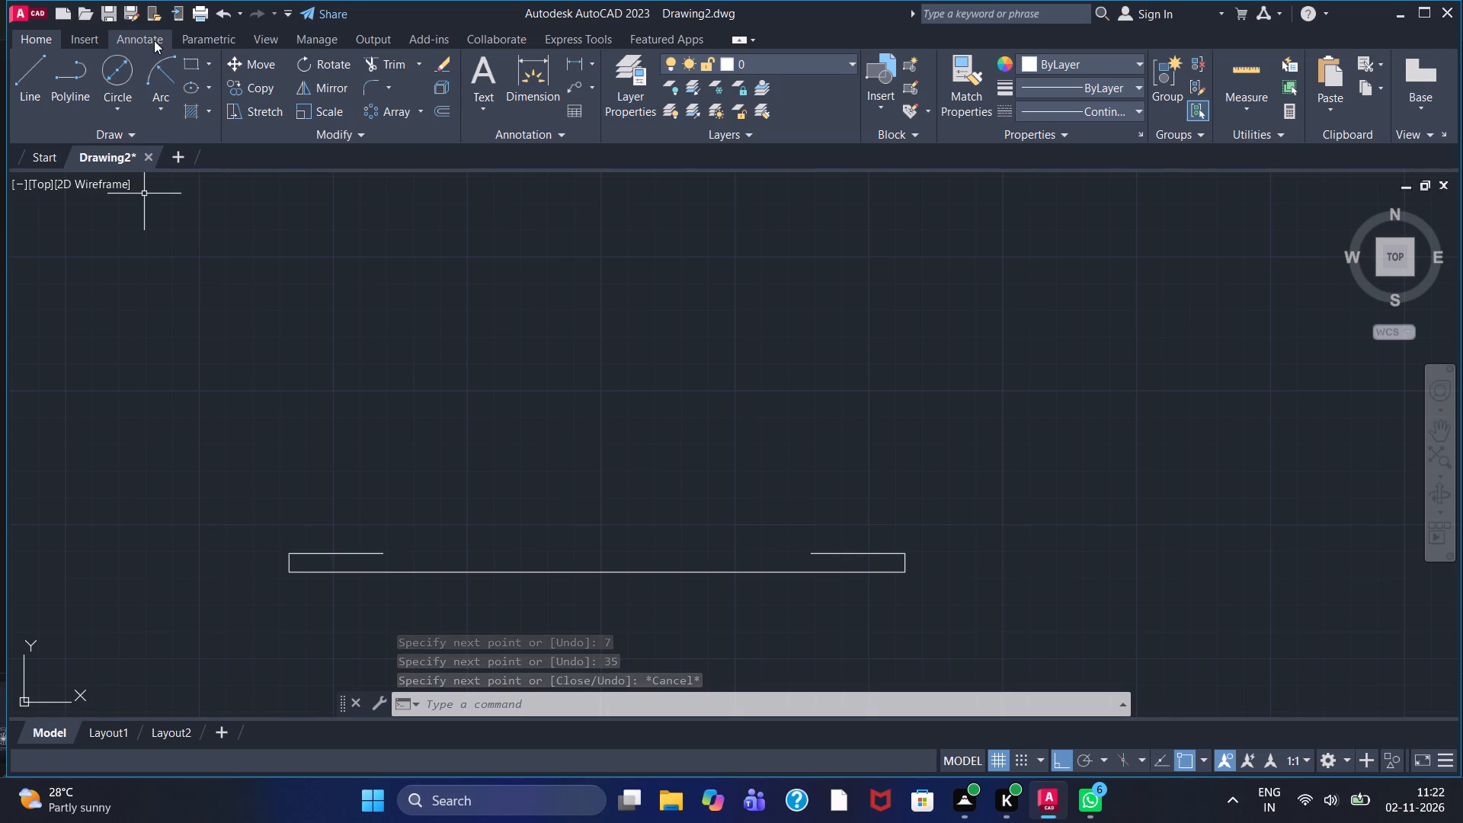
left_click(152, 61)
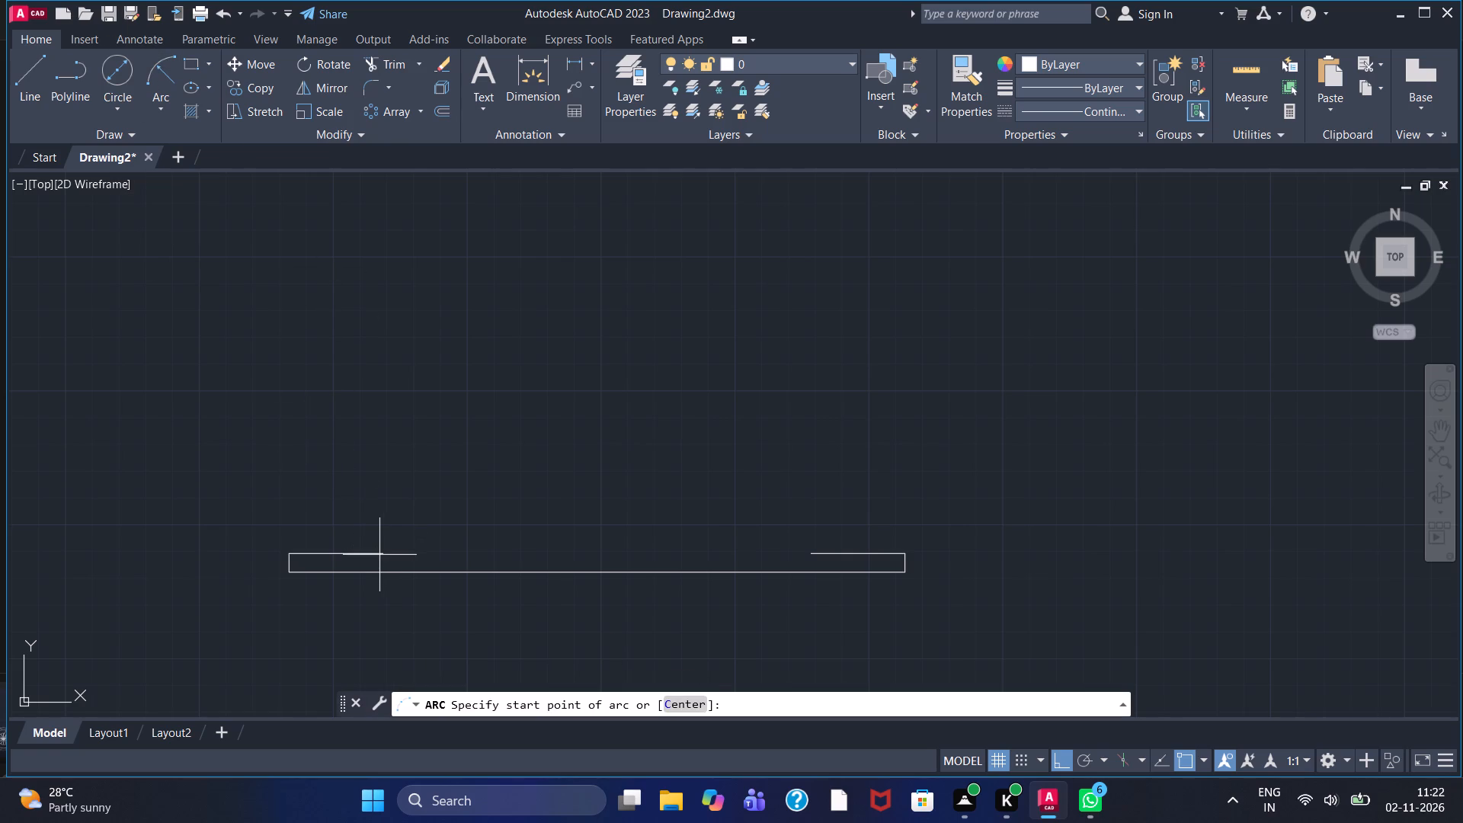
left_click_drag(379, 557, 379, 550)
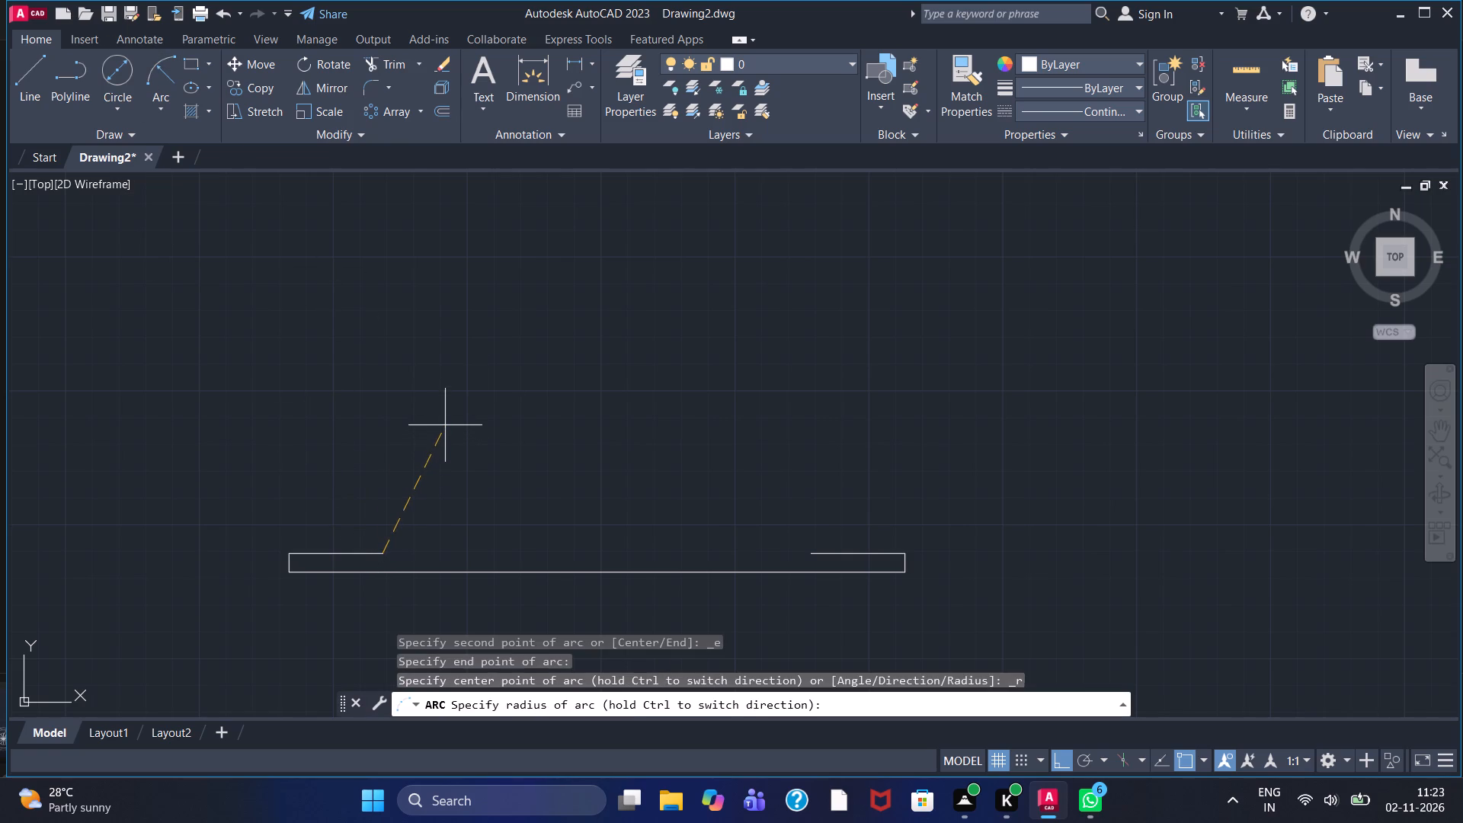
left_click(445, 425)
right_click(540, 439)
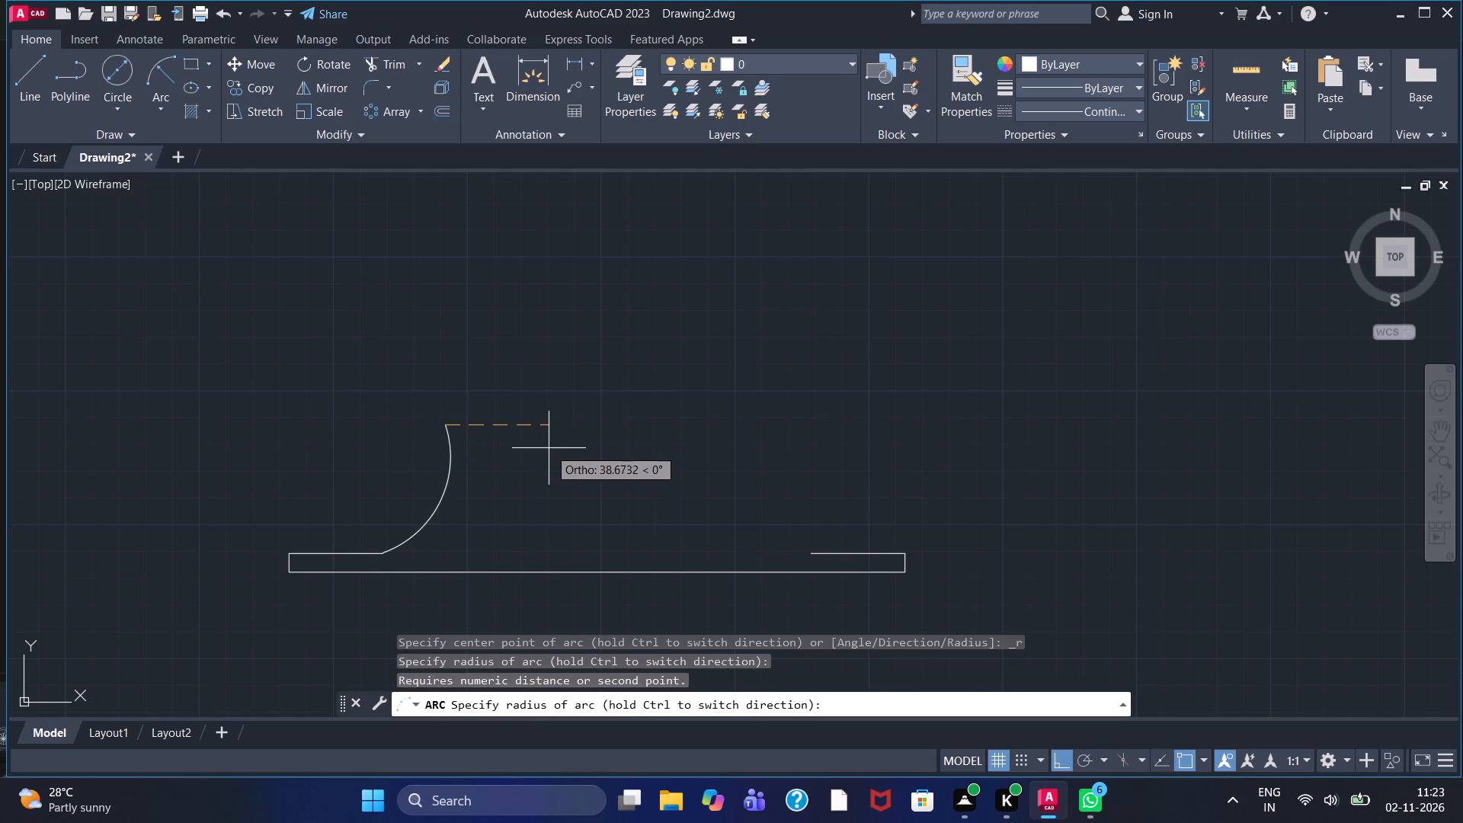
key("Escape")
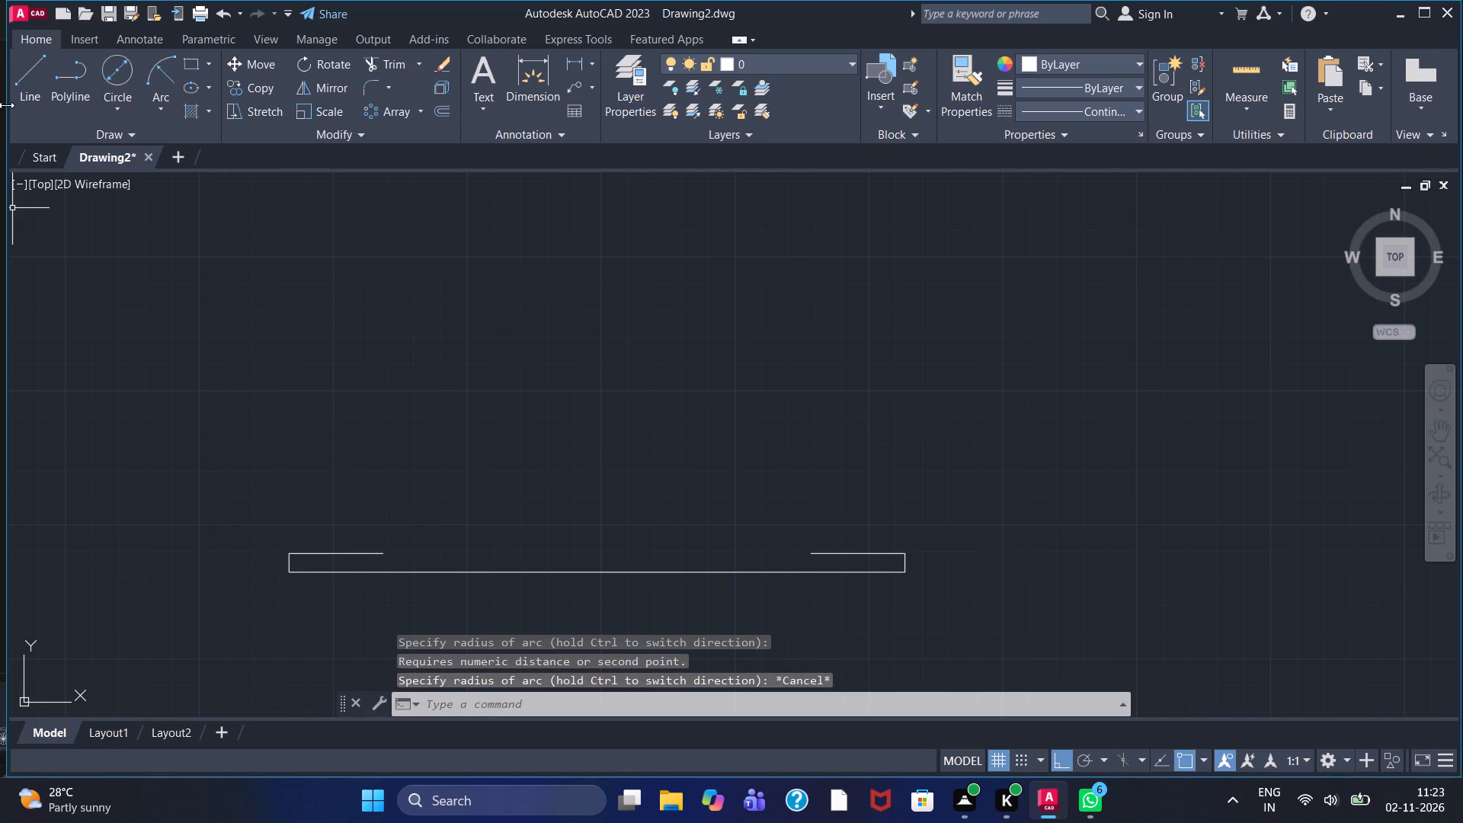
Draw a start-end-radius arc from a point above the base down to the inner end of the left 35 line, radius about 58.
left_click(167, 76)
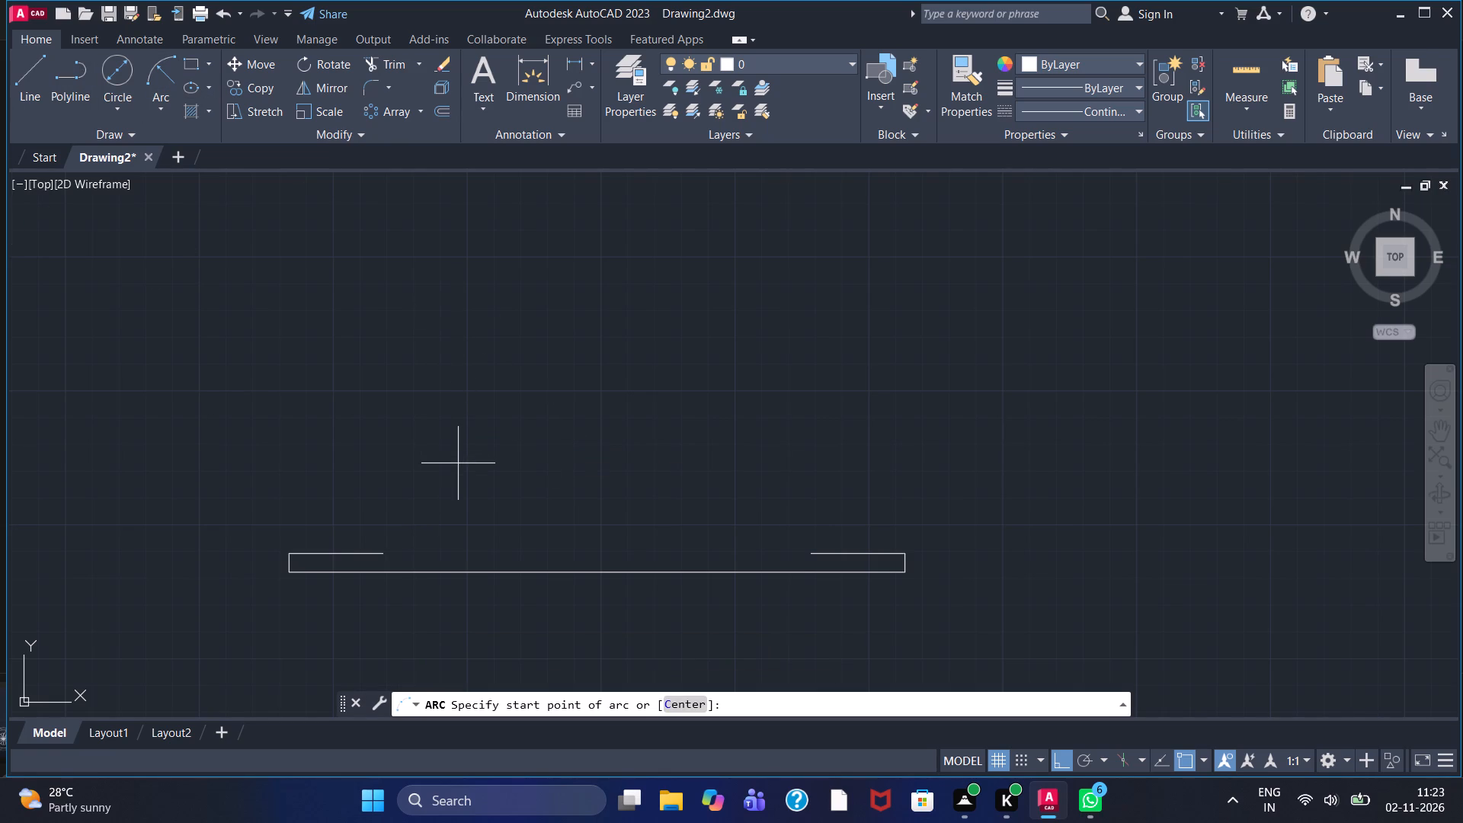
left_click(472, 448)
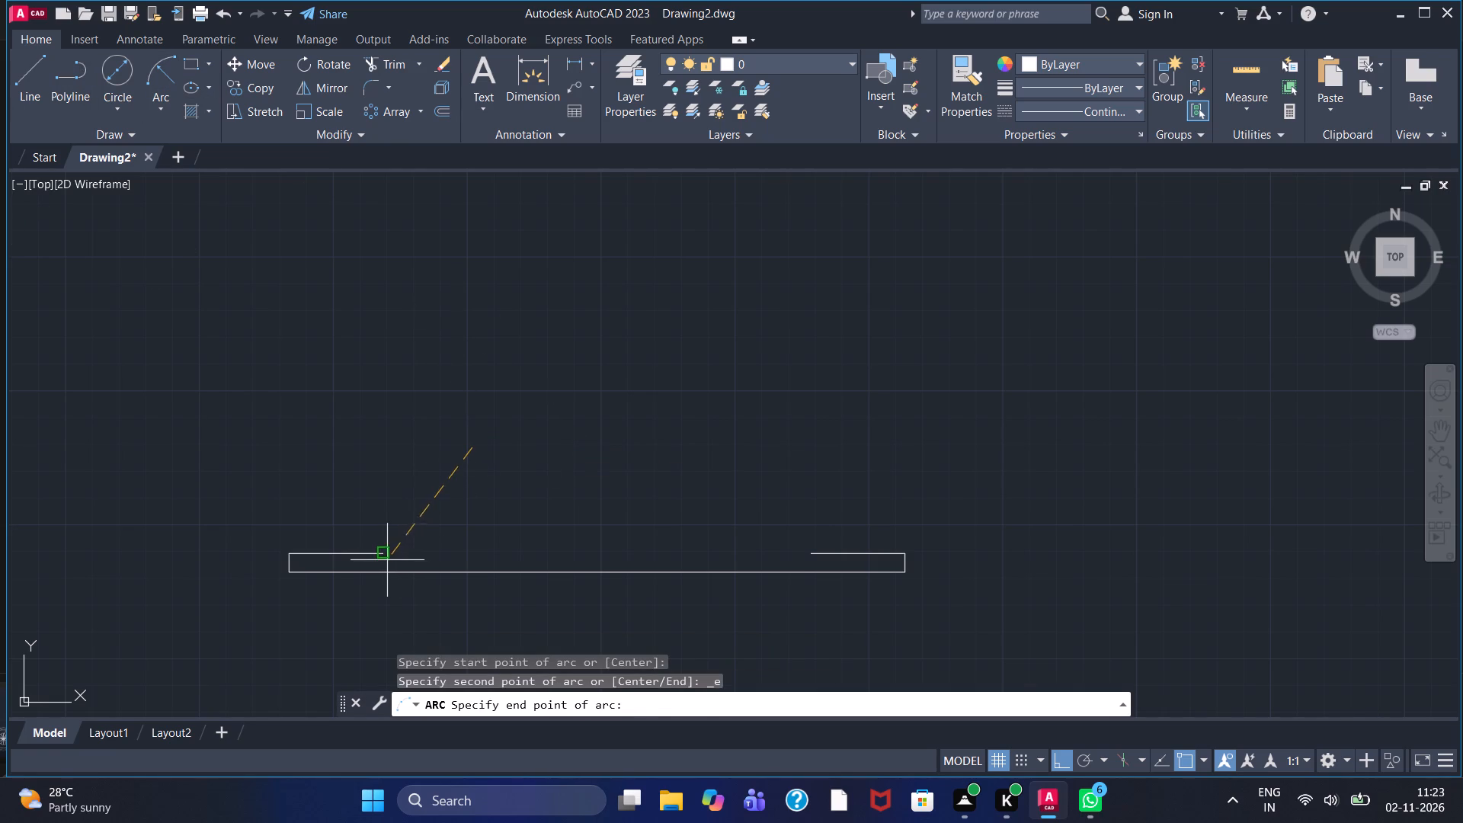
left_click(386, 555)
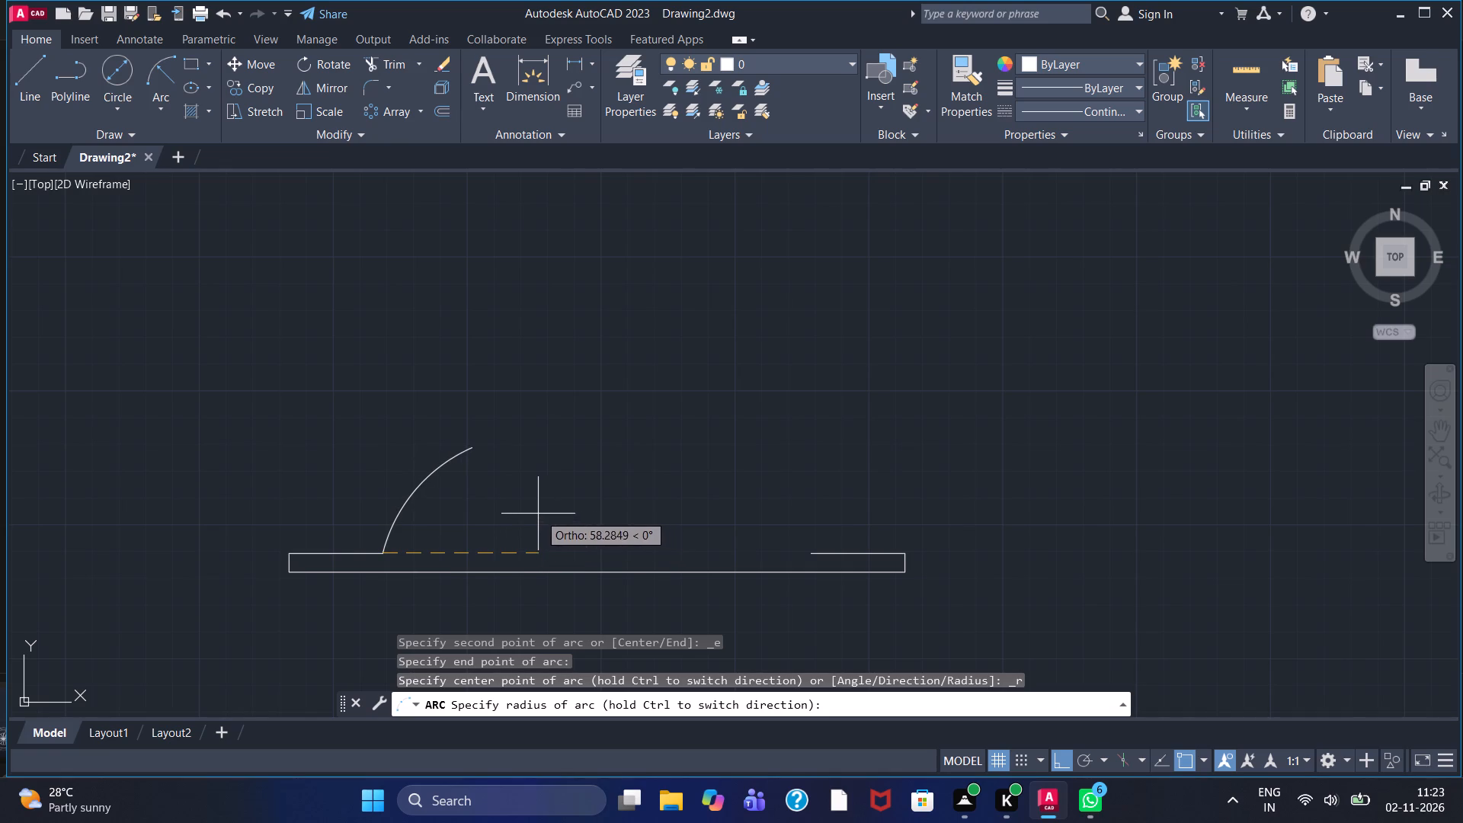
left_click(536, 514)
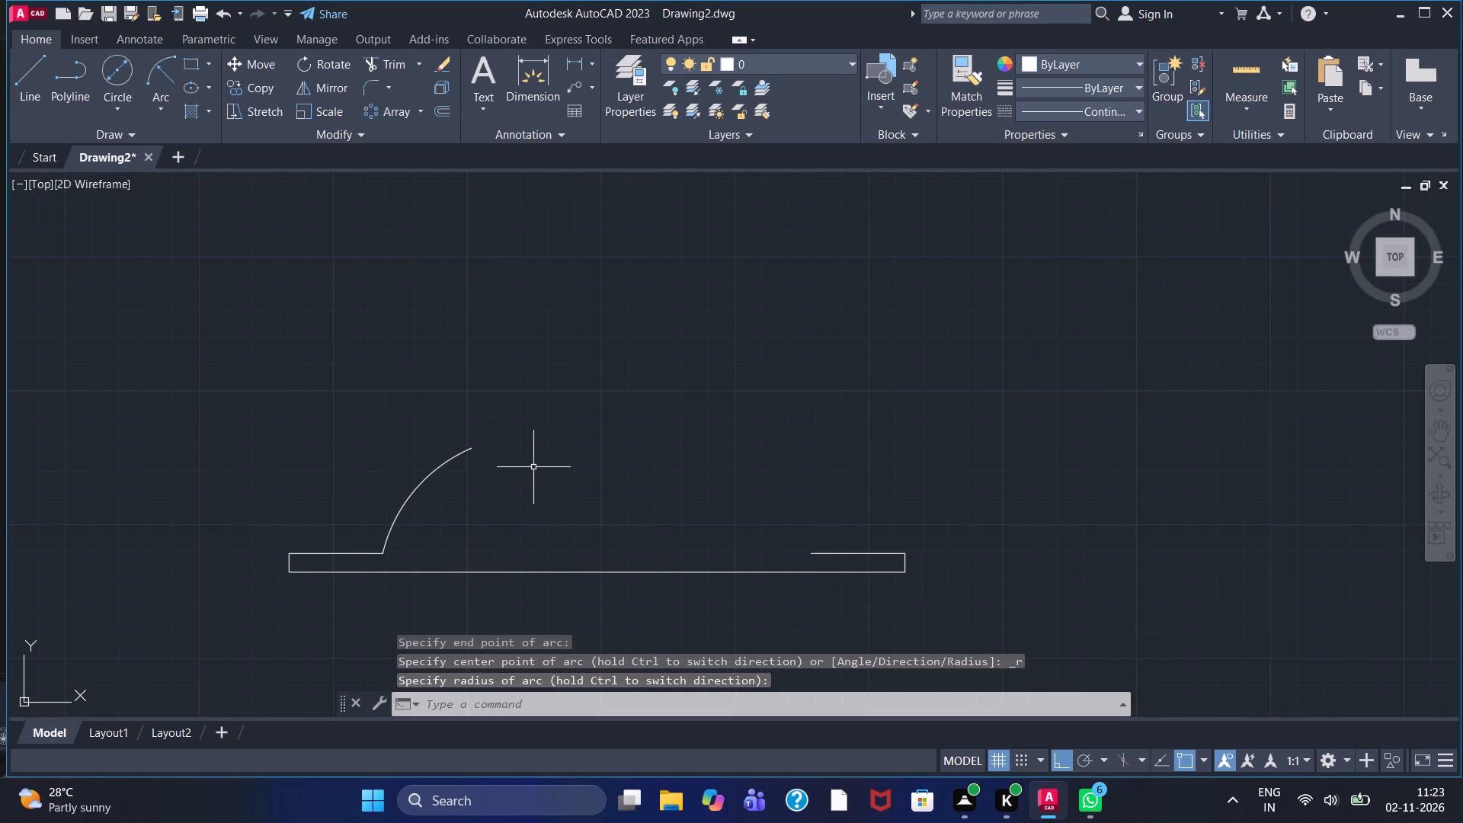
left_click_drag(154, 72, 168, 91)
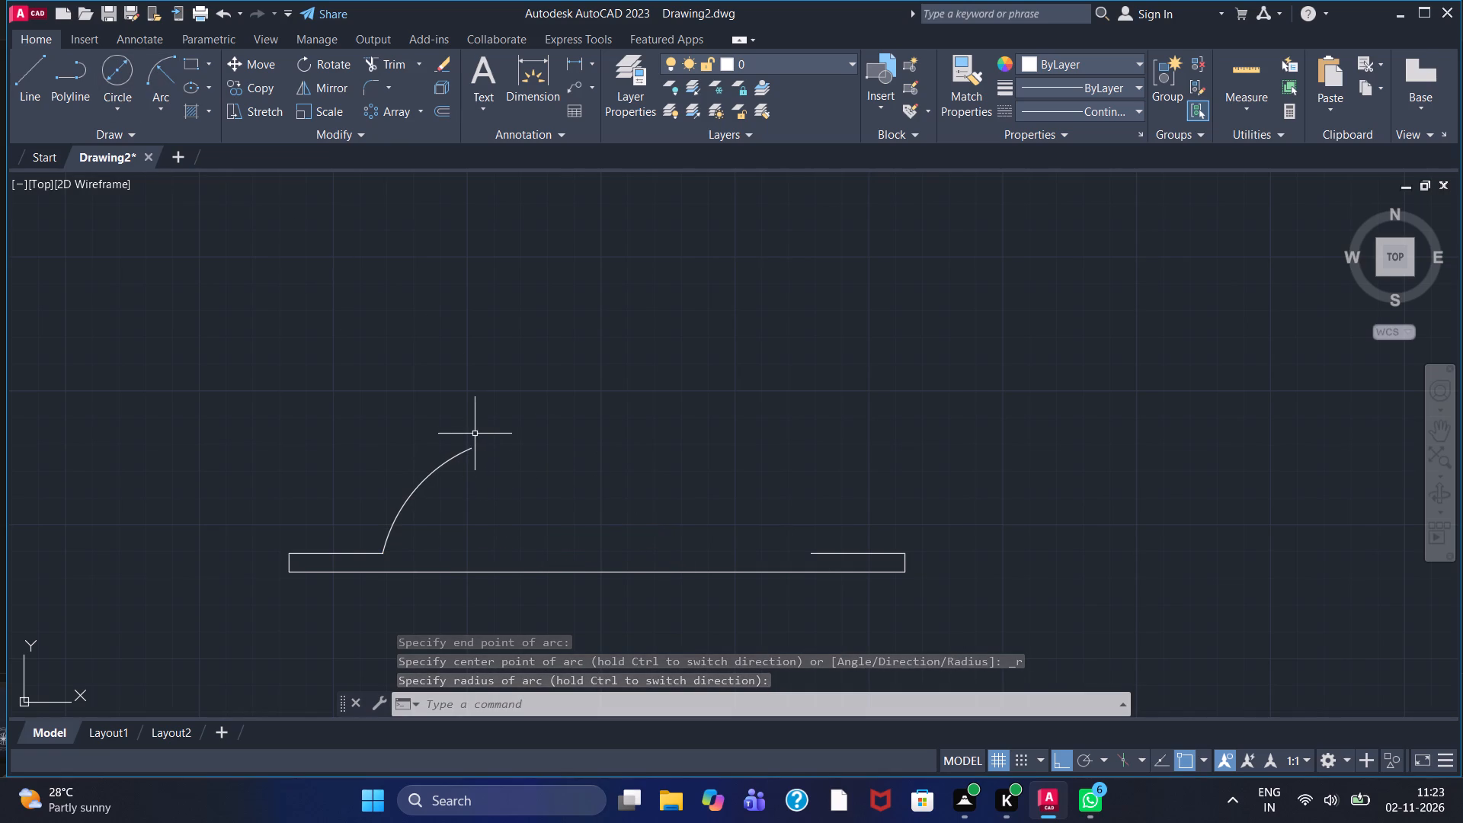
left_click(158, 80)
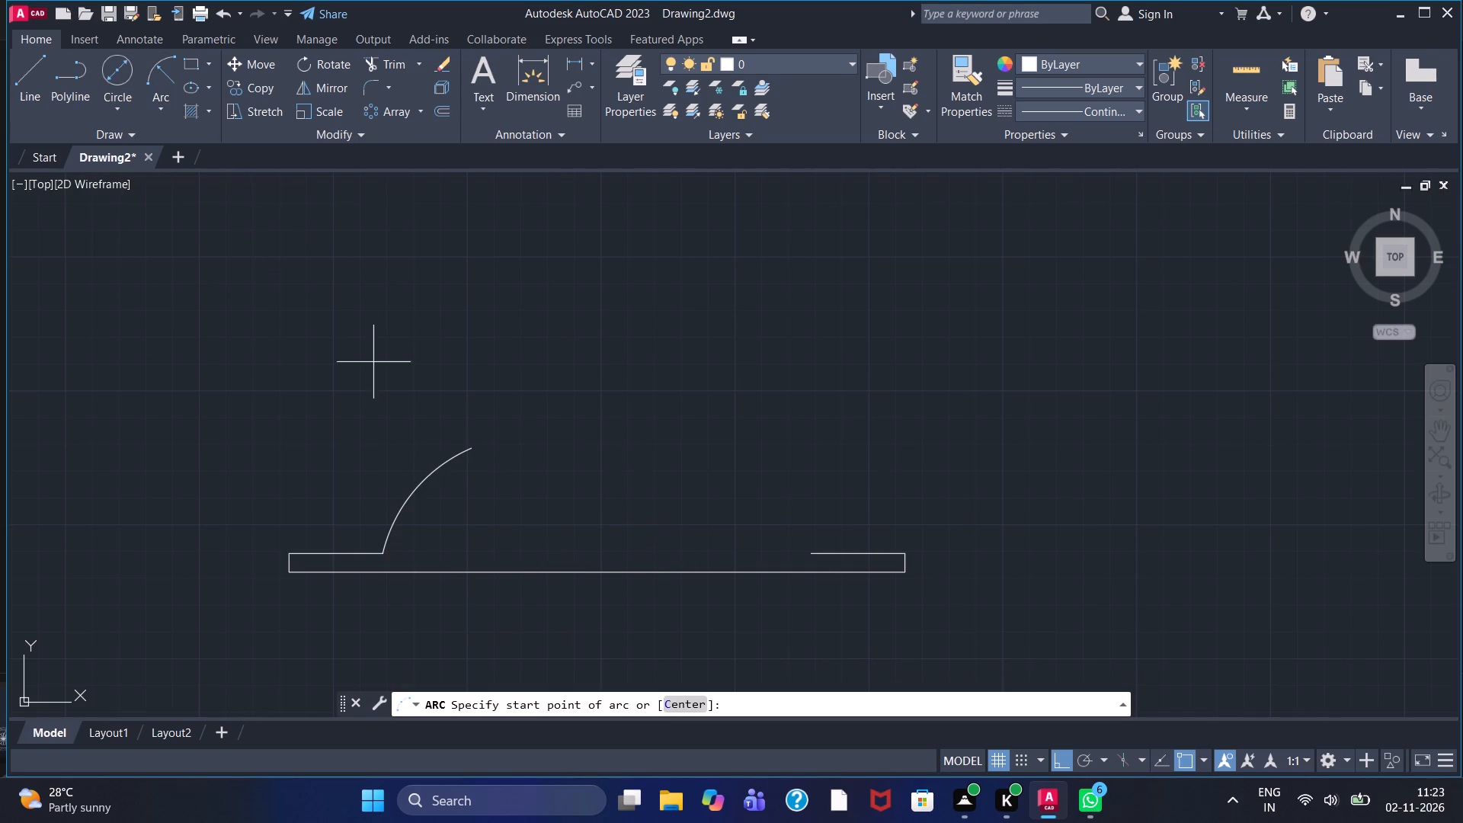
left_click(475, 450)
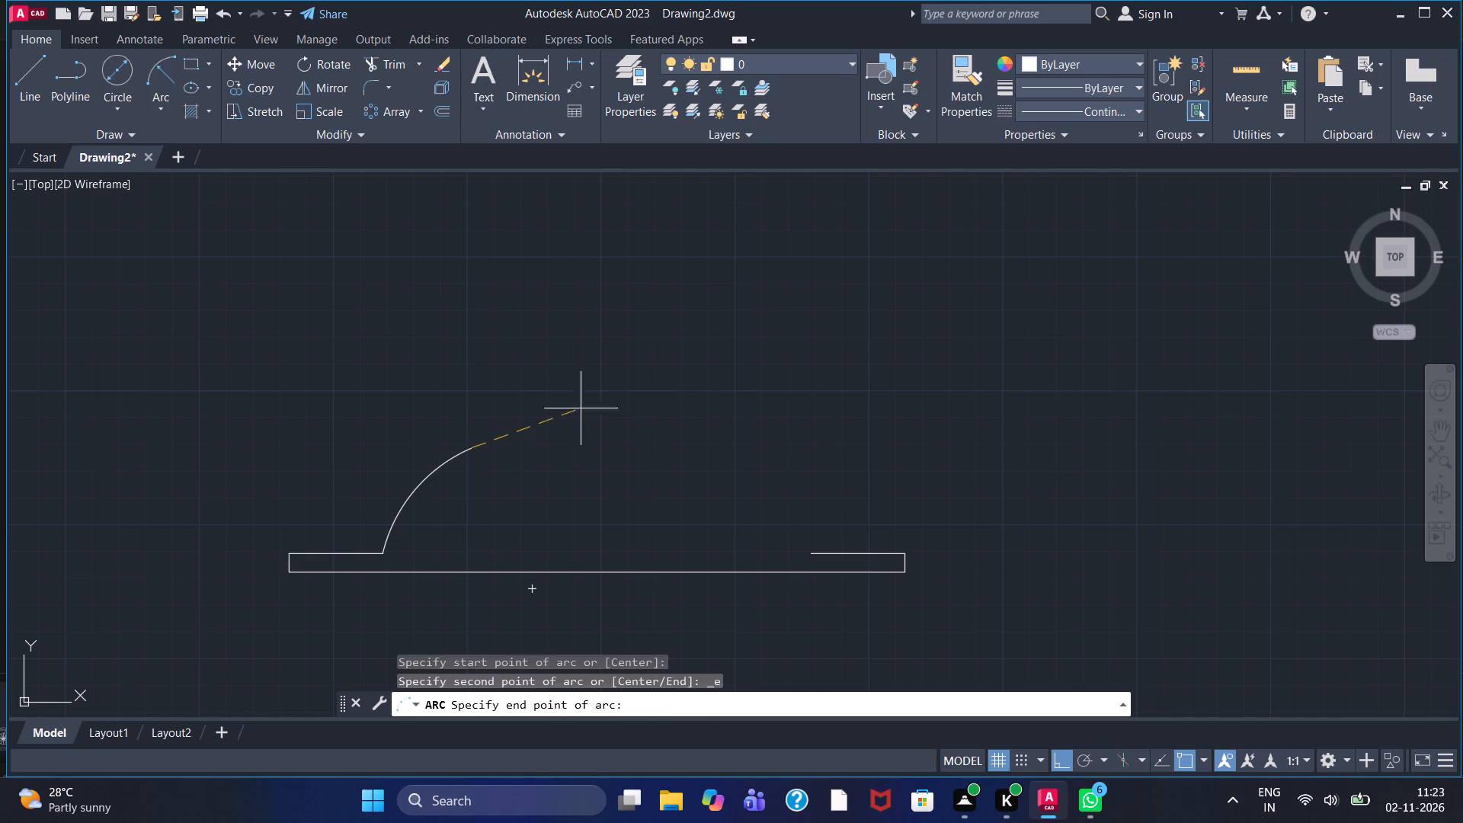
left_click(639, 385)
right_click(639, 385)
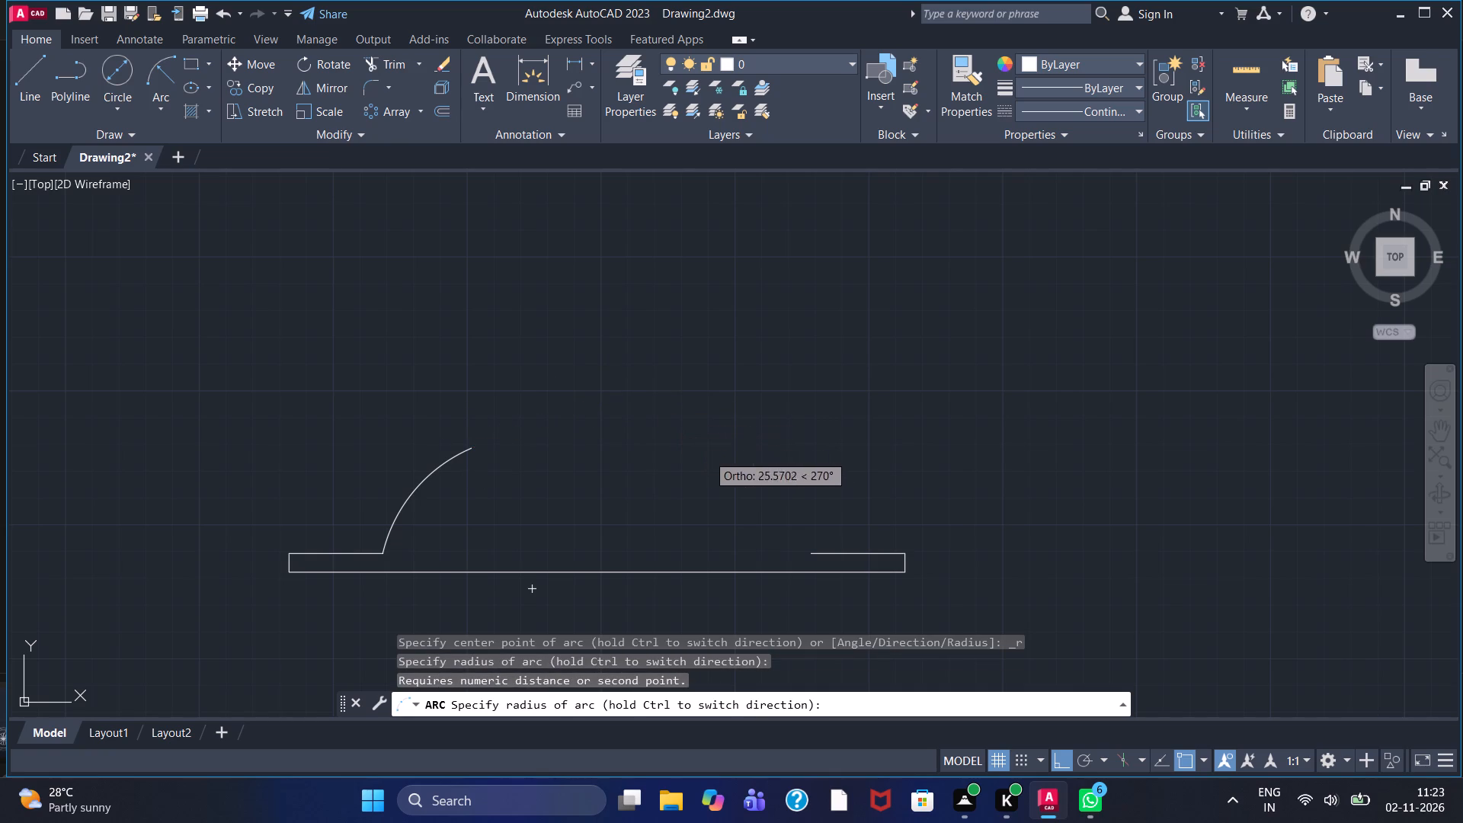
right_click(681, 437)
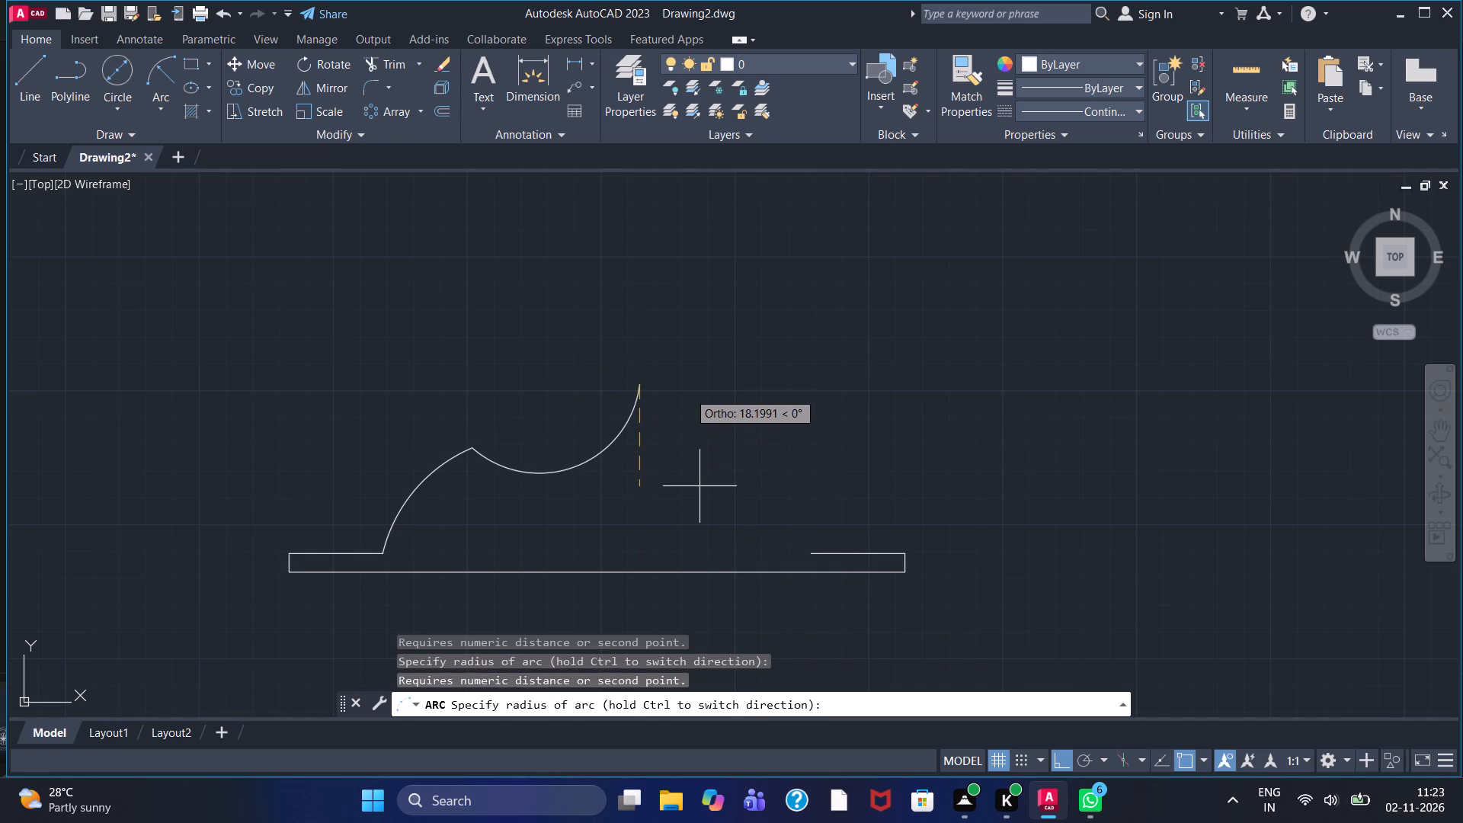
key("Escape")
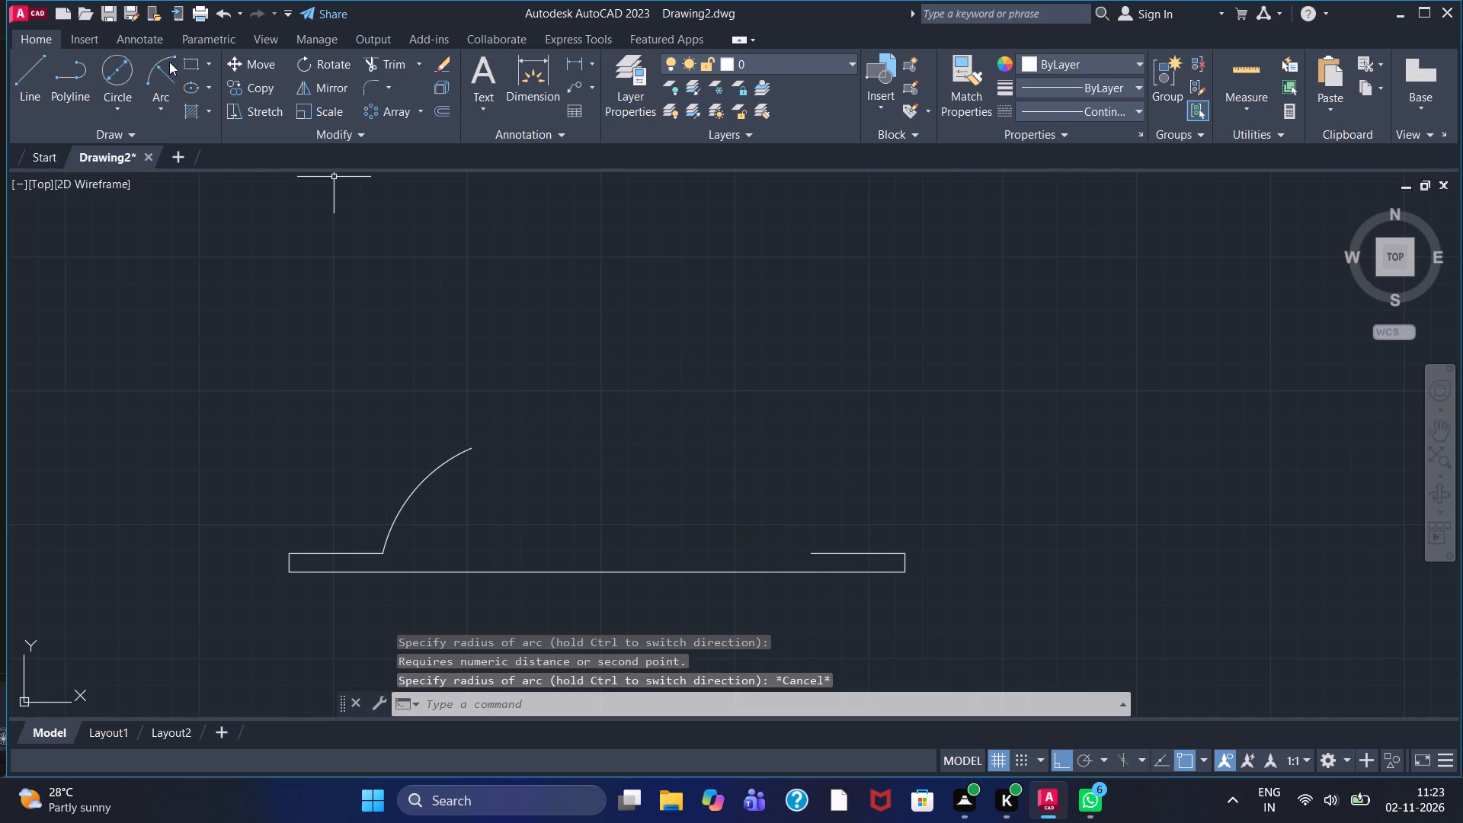
Draw a start-end-radius arc from a point above the base's middle to the upper end of the left arc, radius about 86.
left_click(169, 62)
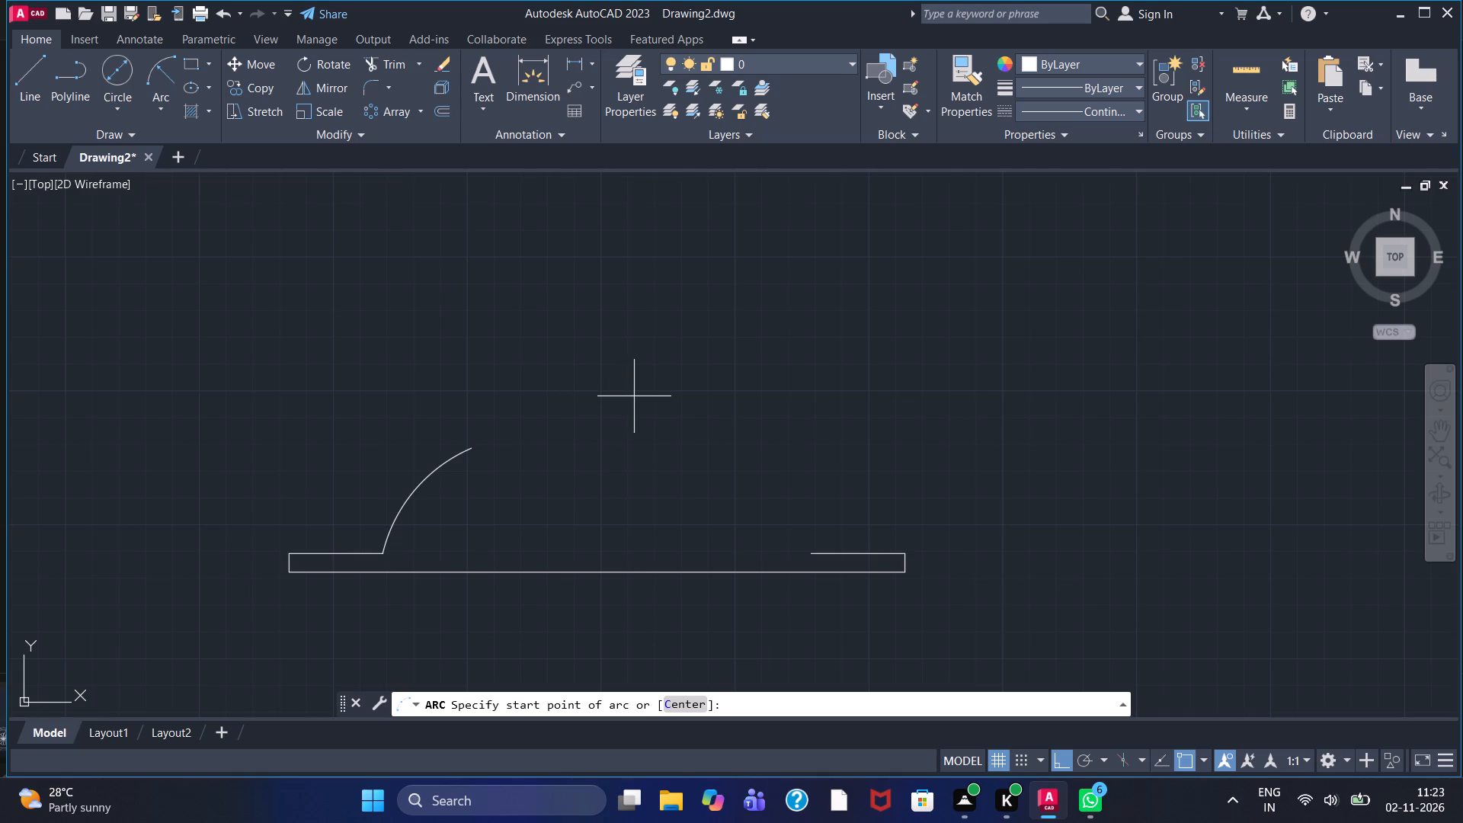
left_click(634, 389)
left_click(469, 446)
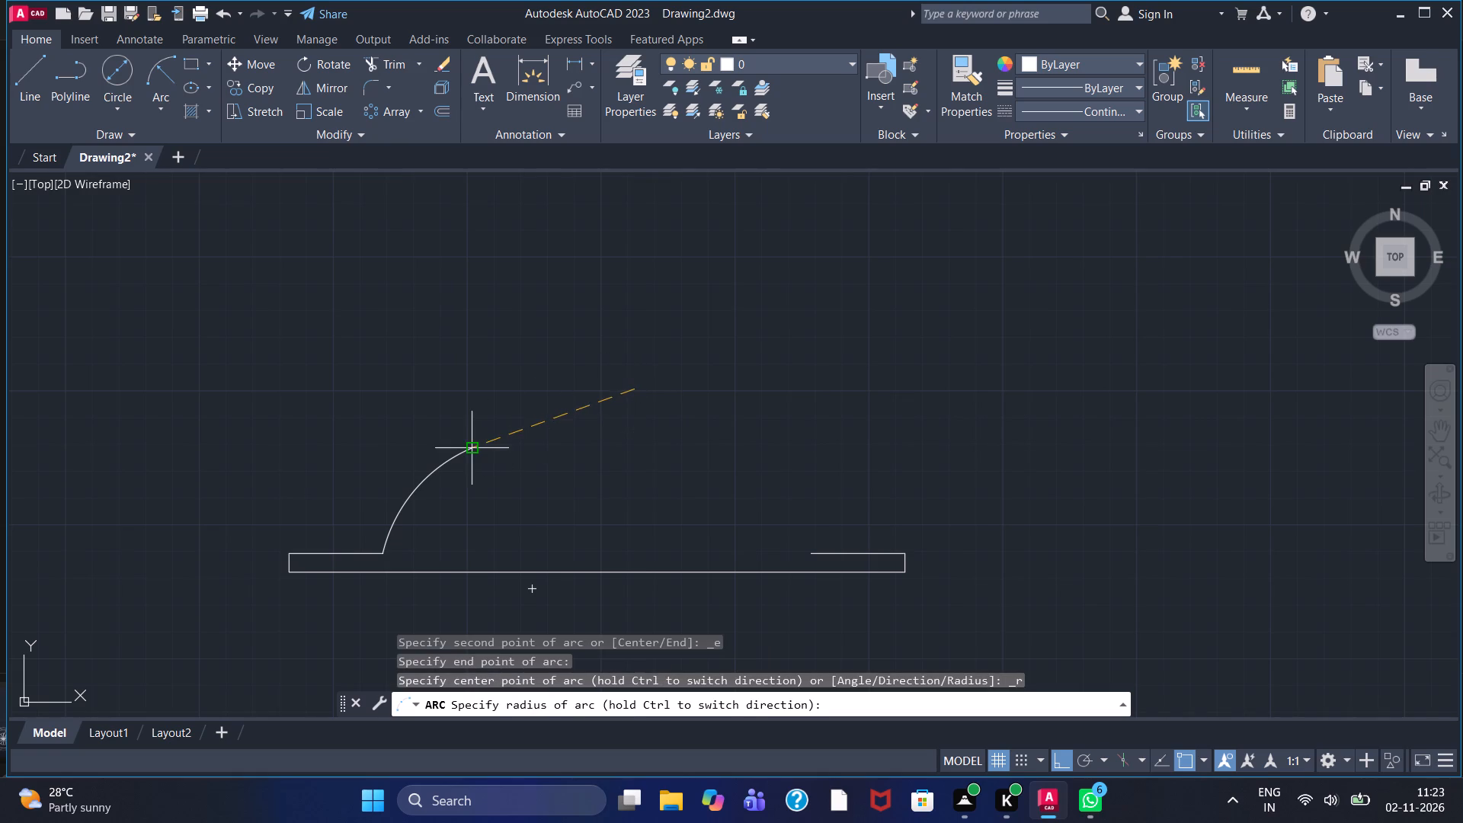
left_click(703, 528)
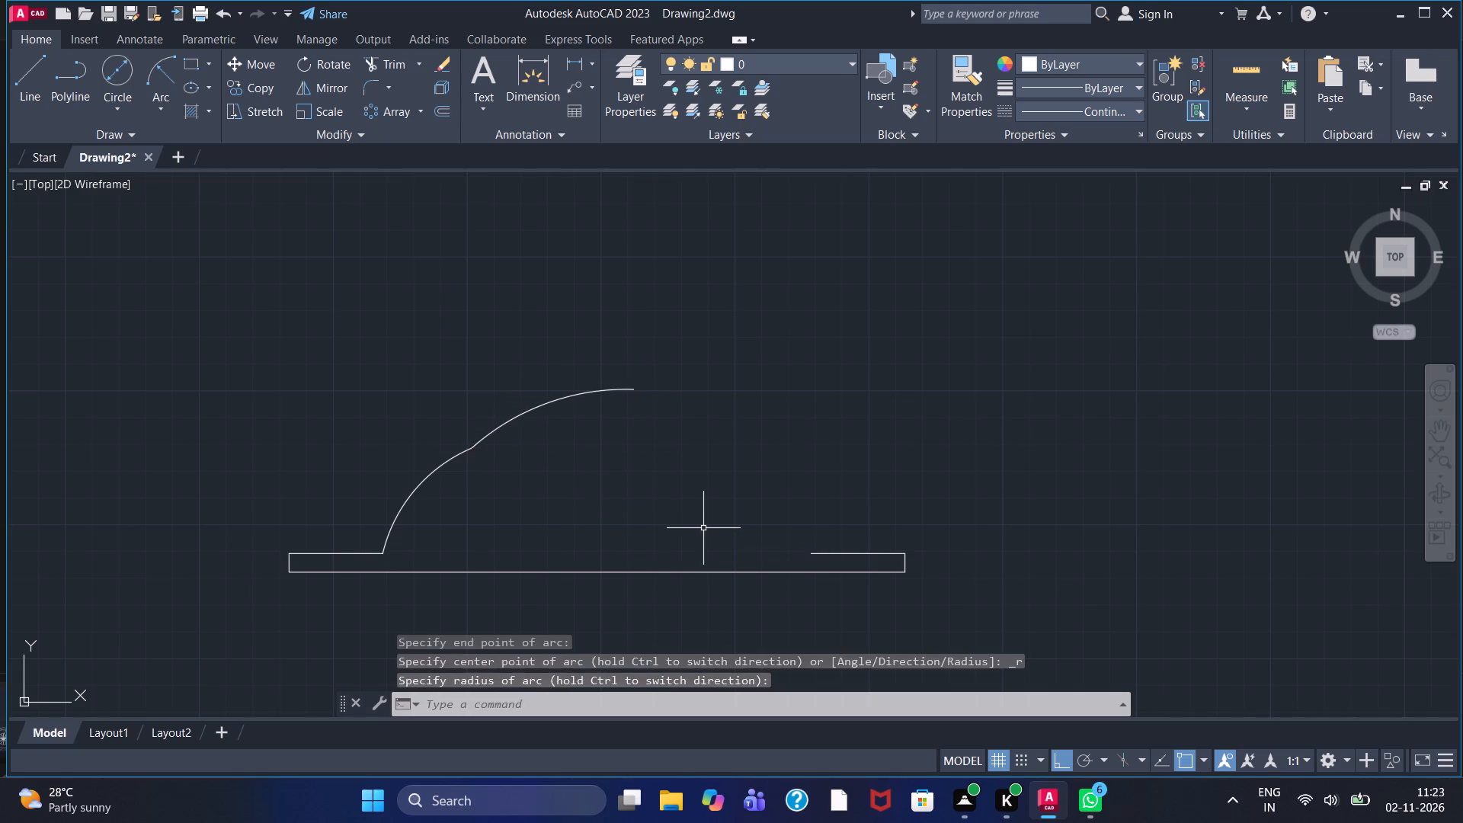
Draw a start-end-radius arc from the inner end of the right 35 line to the upper end of the middle arc, radius about 61.
left_click(158, 88)
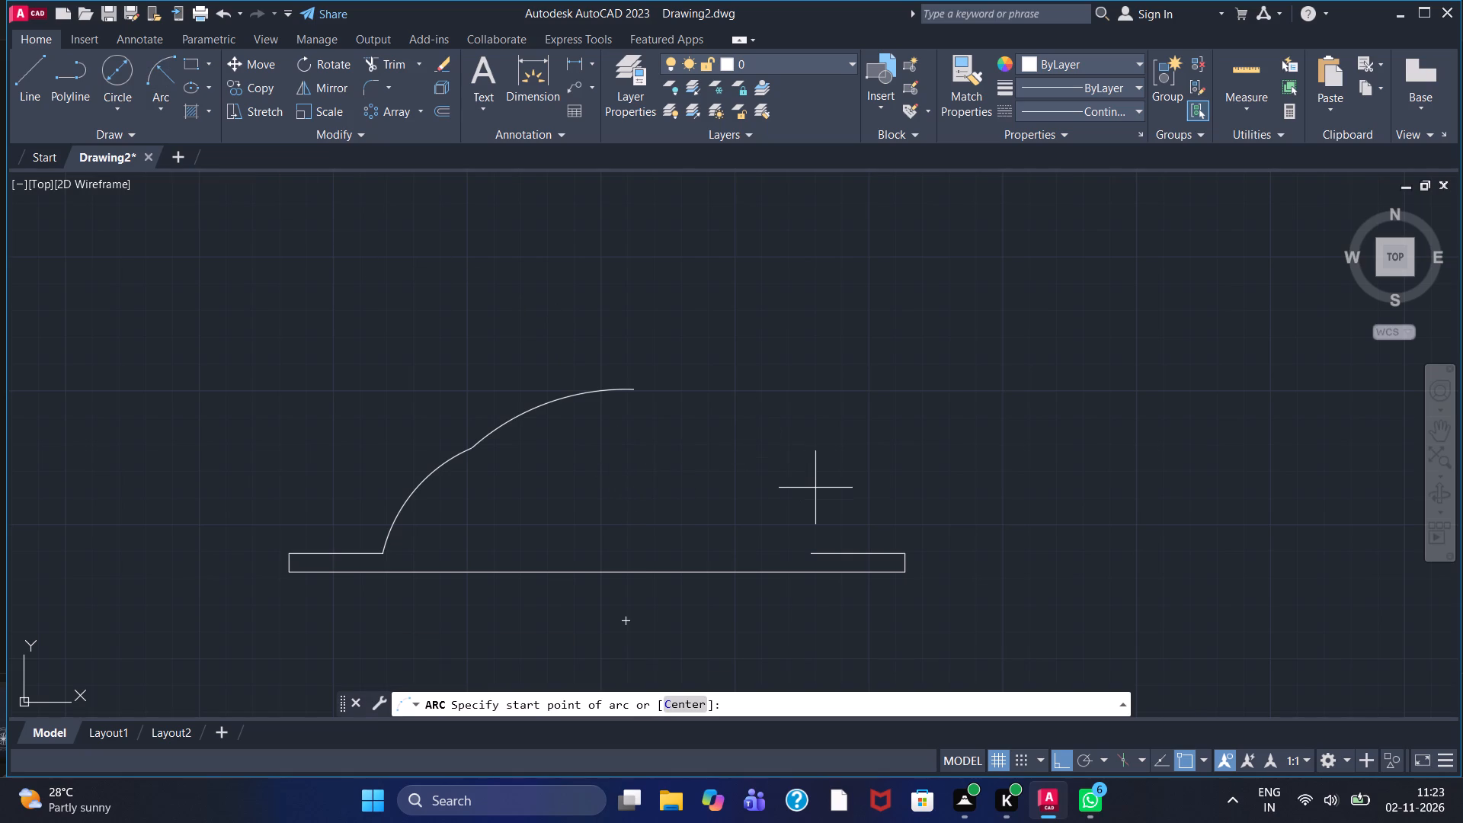
left_click_drag(809, 556, 805, 548)
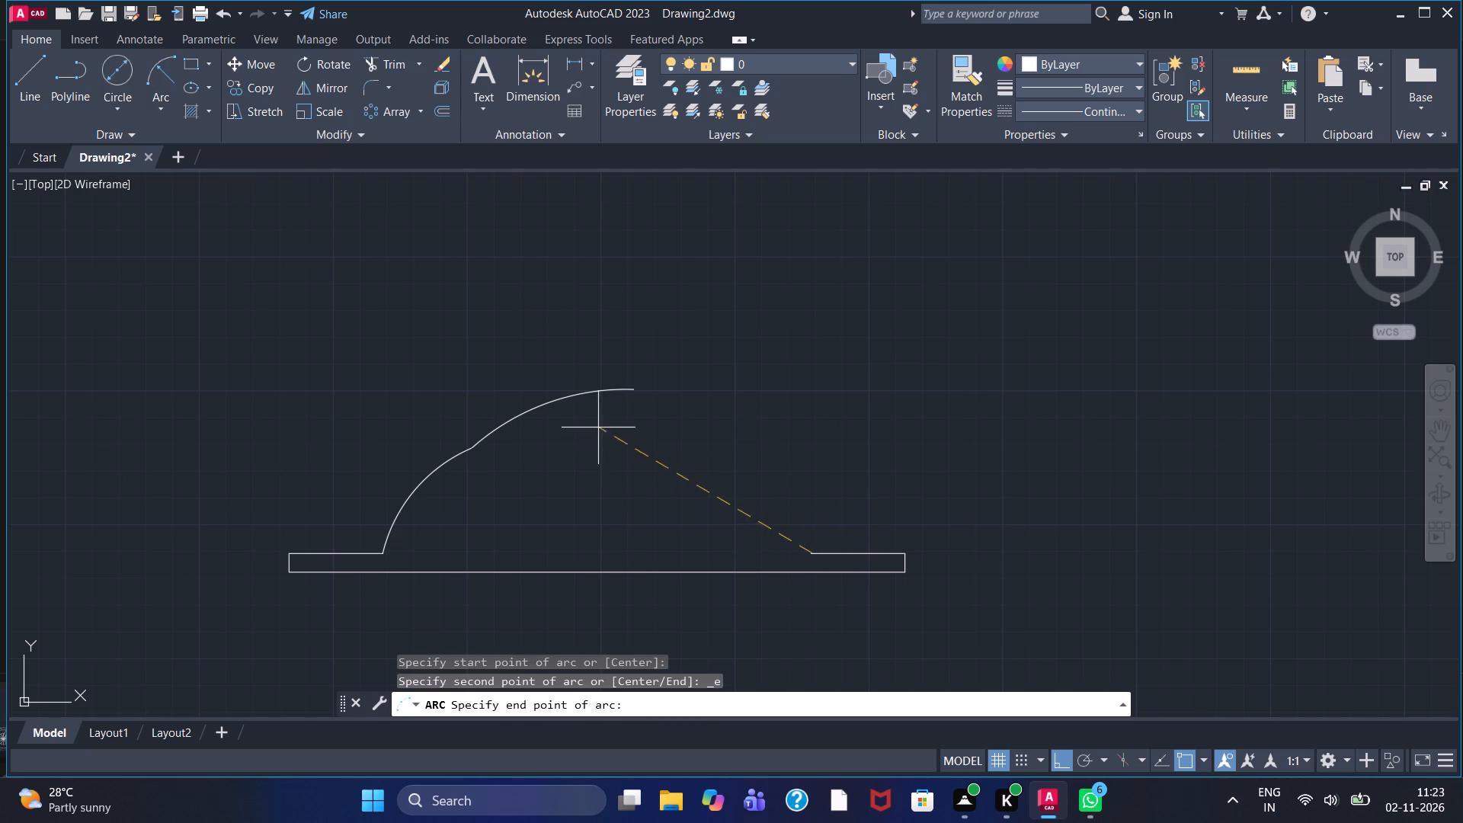
left_click(635, 394)
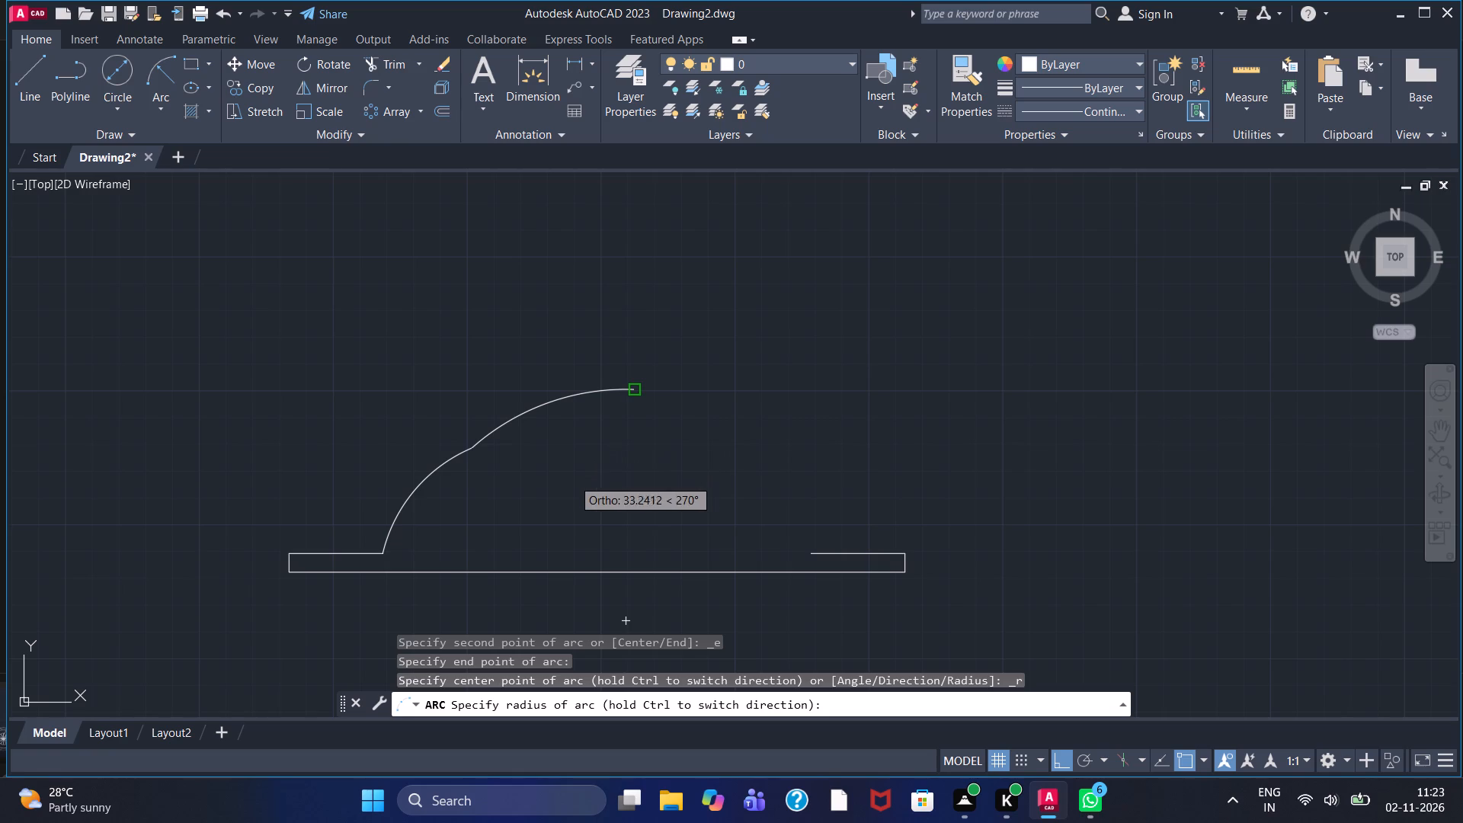
left_click(489, 552)
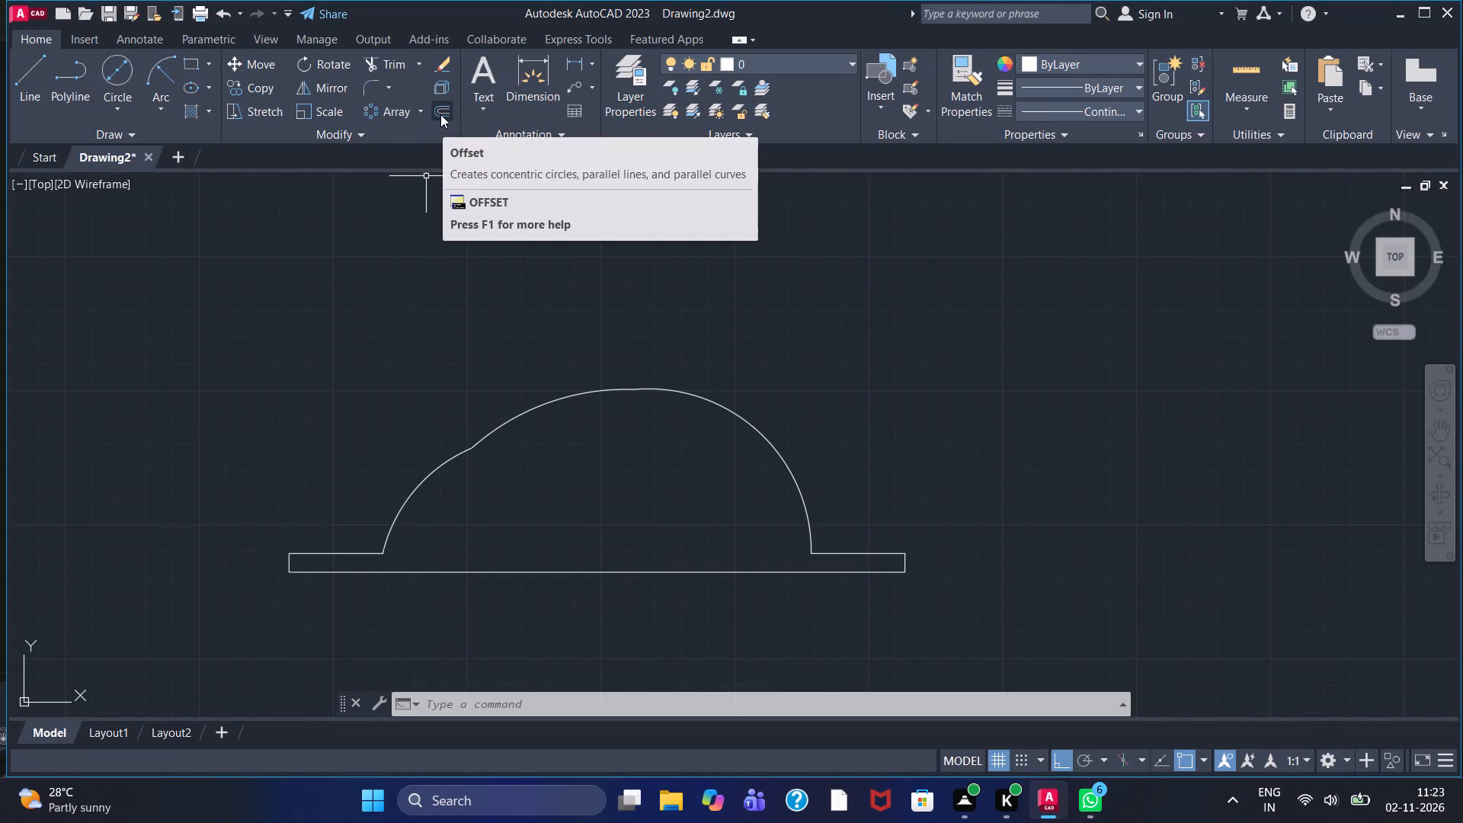
Offset the left, middle and right arcs of the dome 5 inward.
key("o")
type("ff")
key("Return")
key("5")
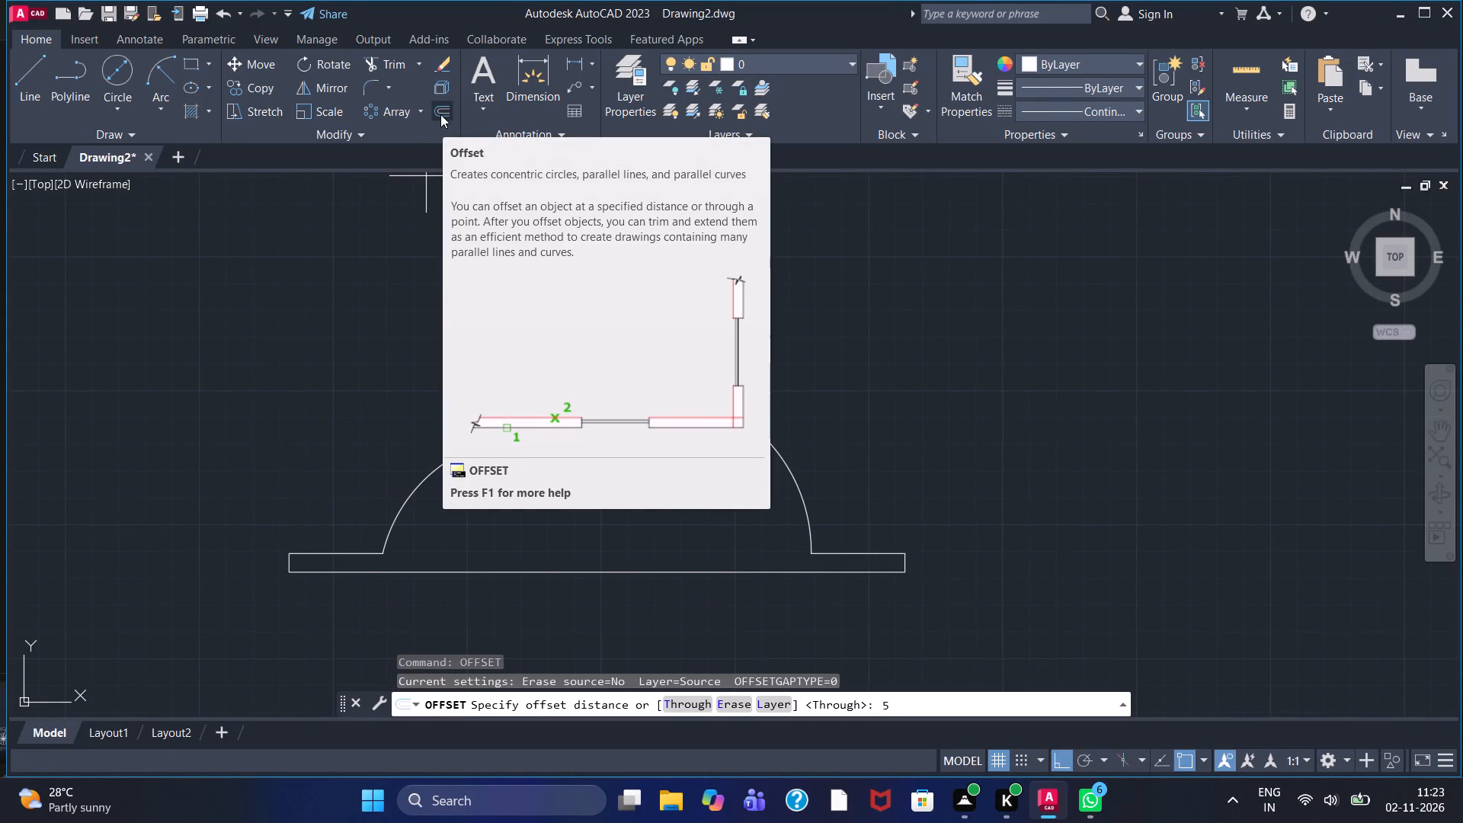
key("Return")
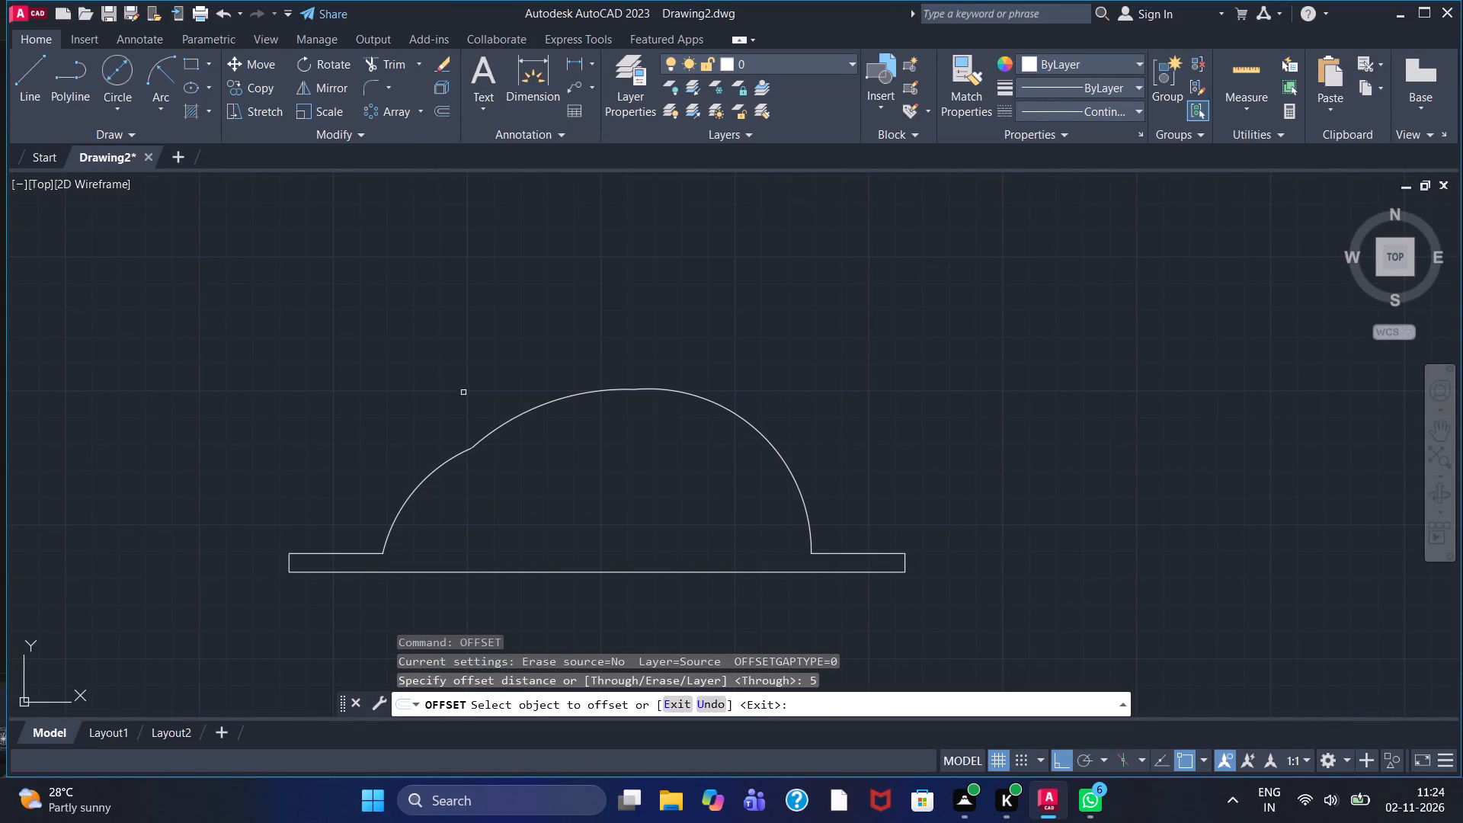
scroll(450, 458, "up", 3)
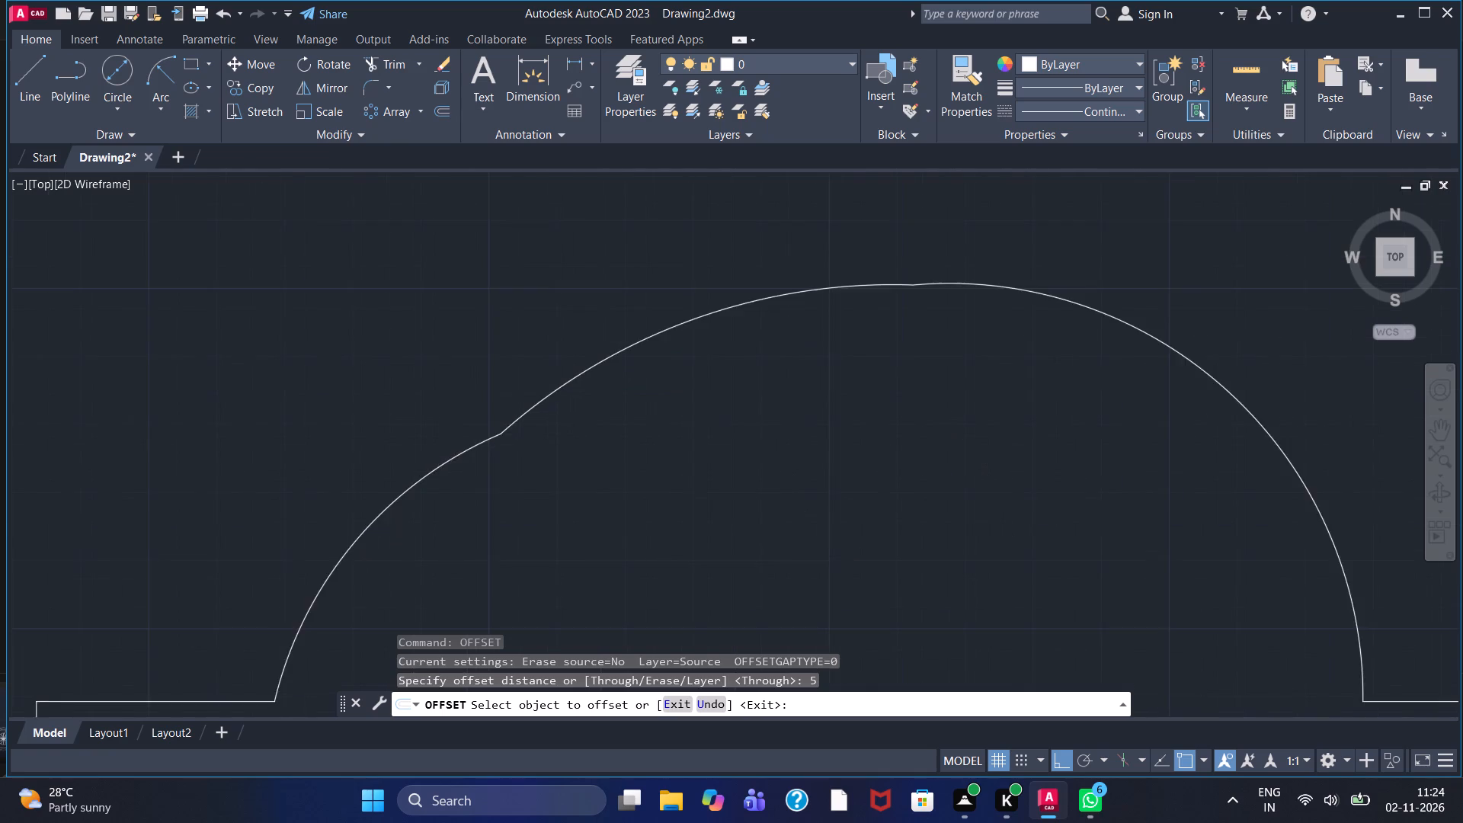
left_click(450, 457)
left_click(470, 486)
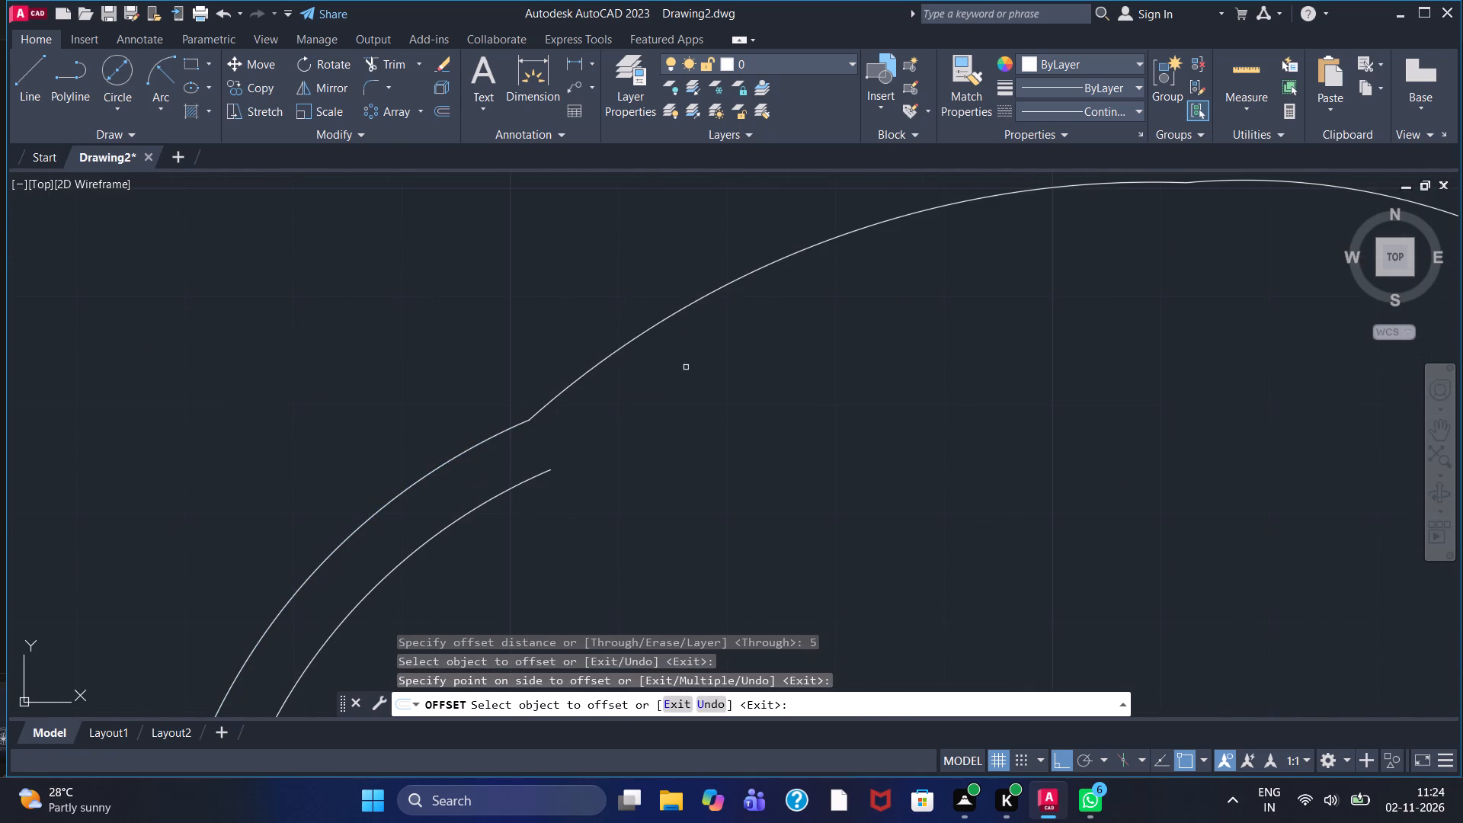
left_click(650, 331)
left_click(651, 425)
scroll(729, 426, "down", 1)
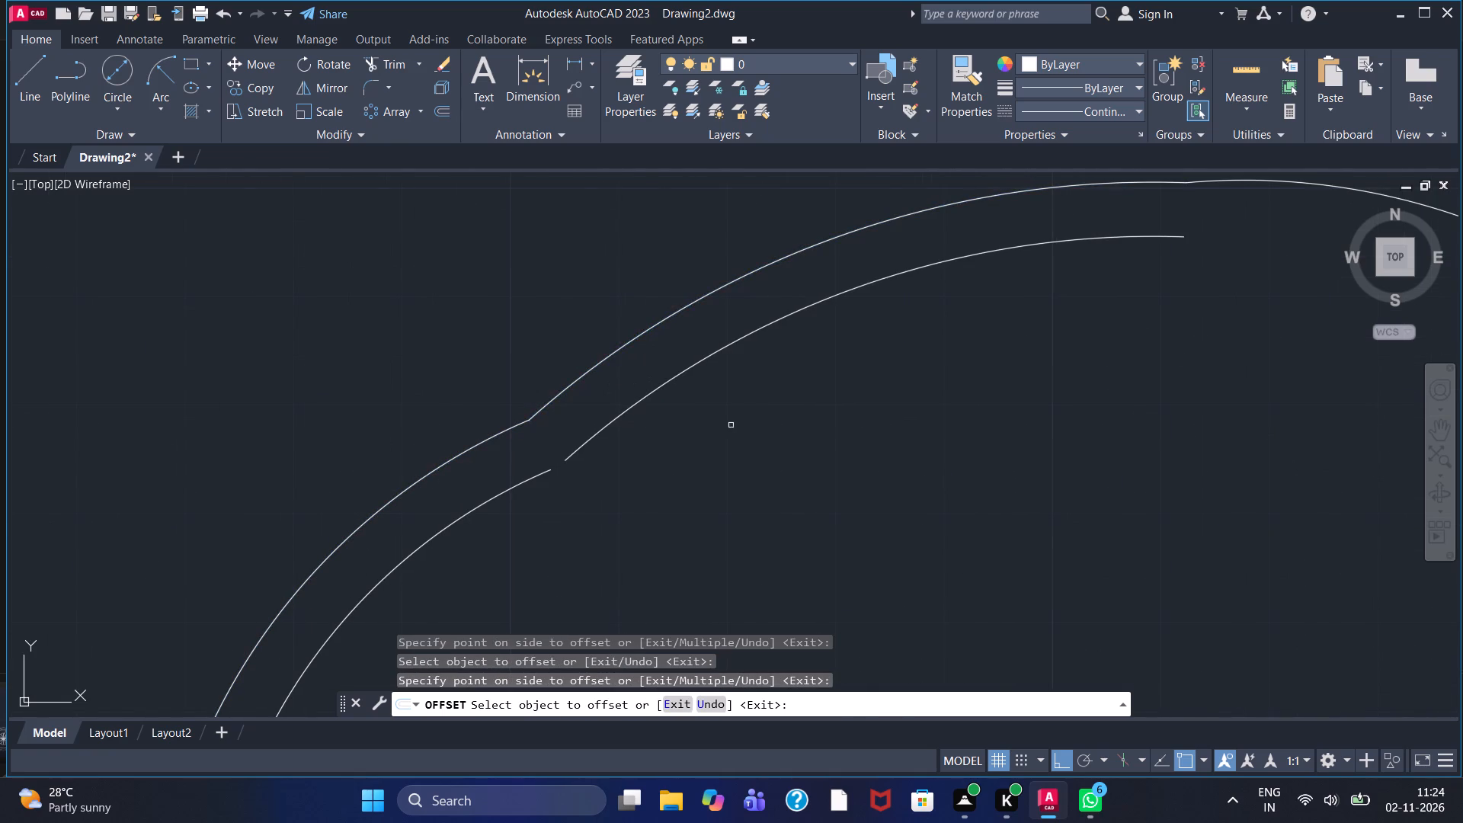
middle_click_drag(792, 428, 369, 428)
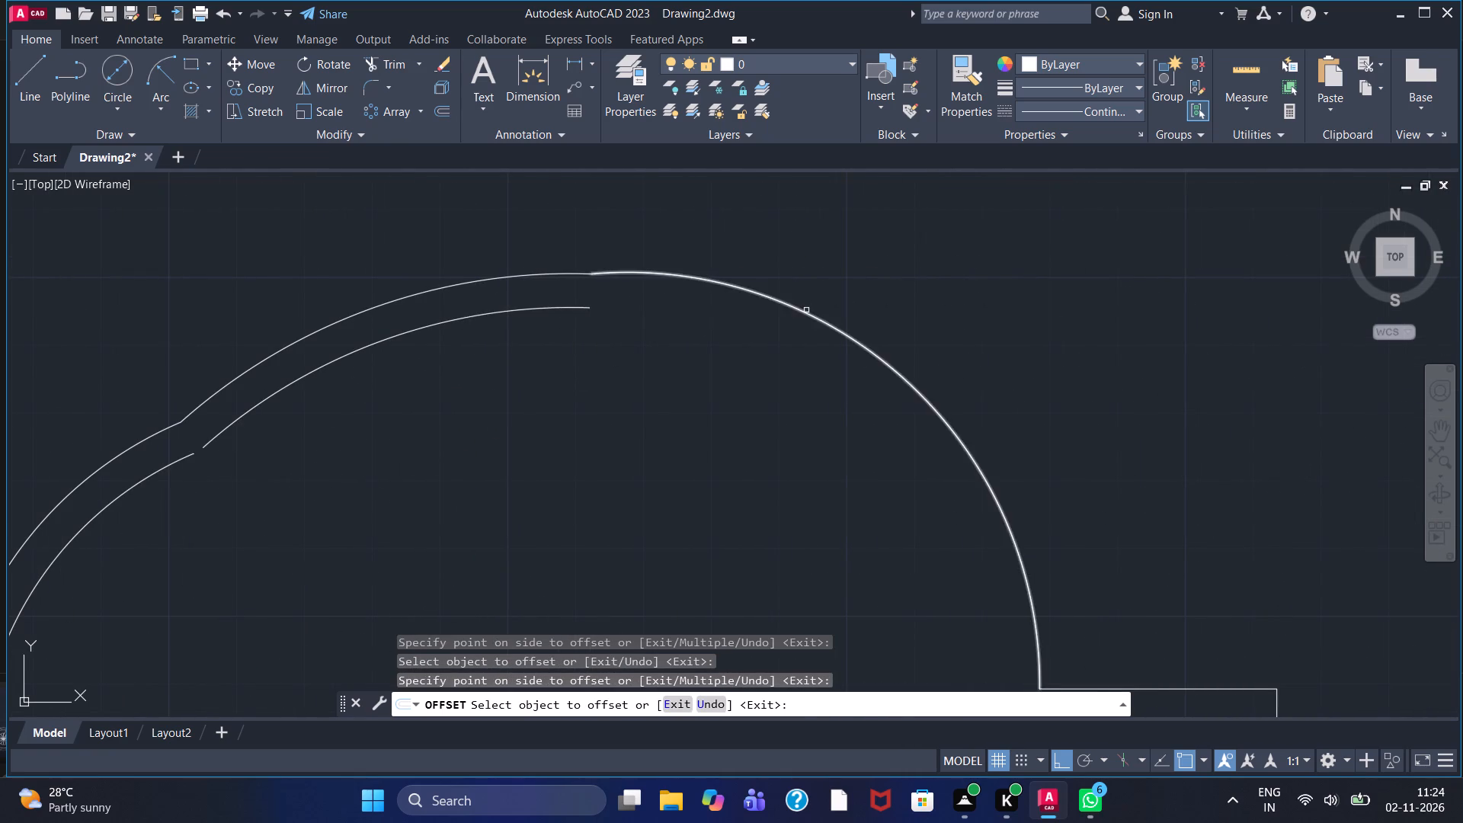
left_click(806, 310)
left_click(771, 346)
key("Escape")
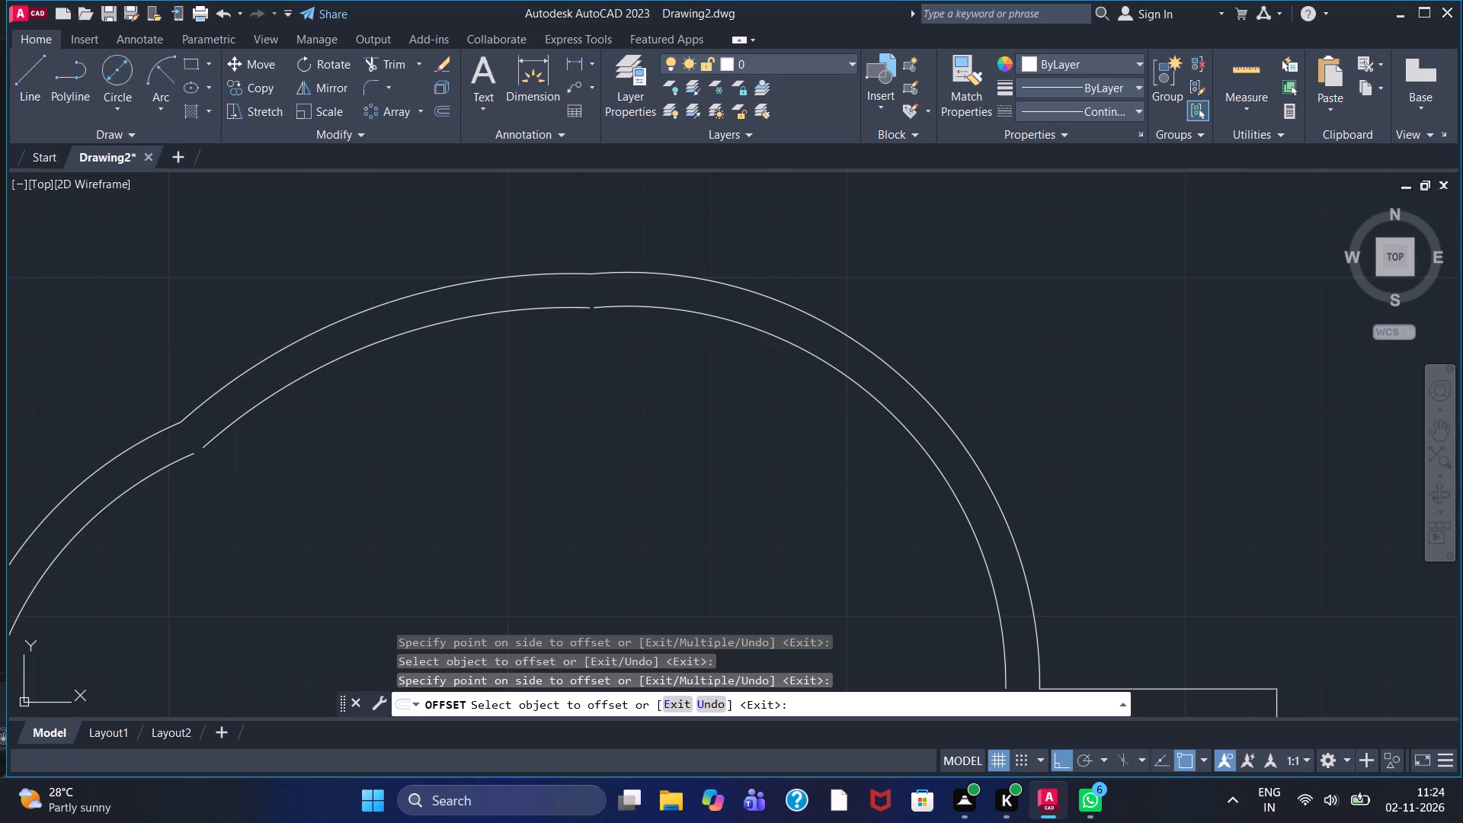
Extend the dome's inner middle arc at both ends so it meets the inner right and inner left arcs.
type("ex")
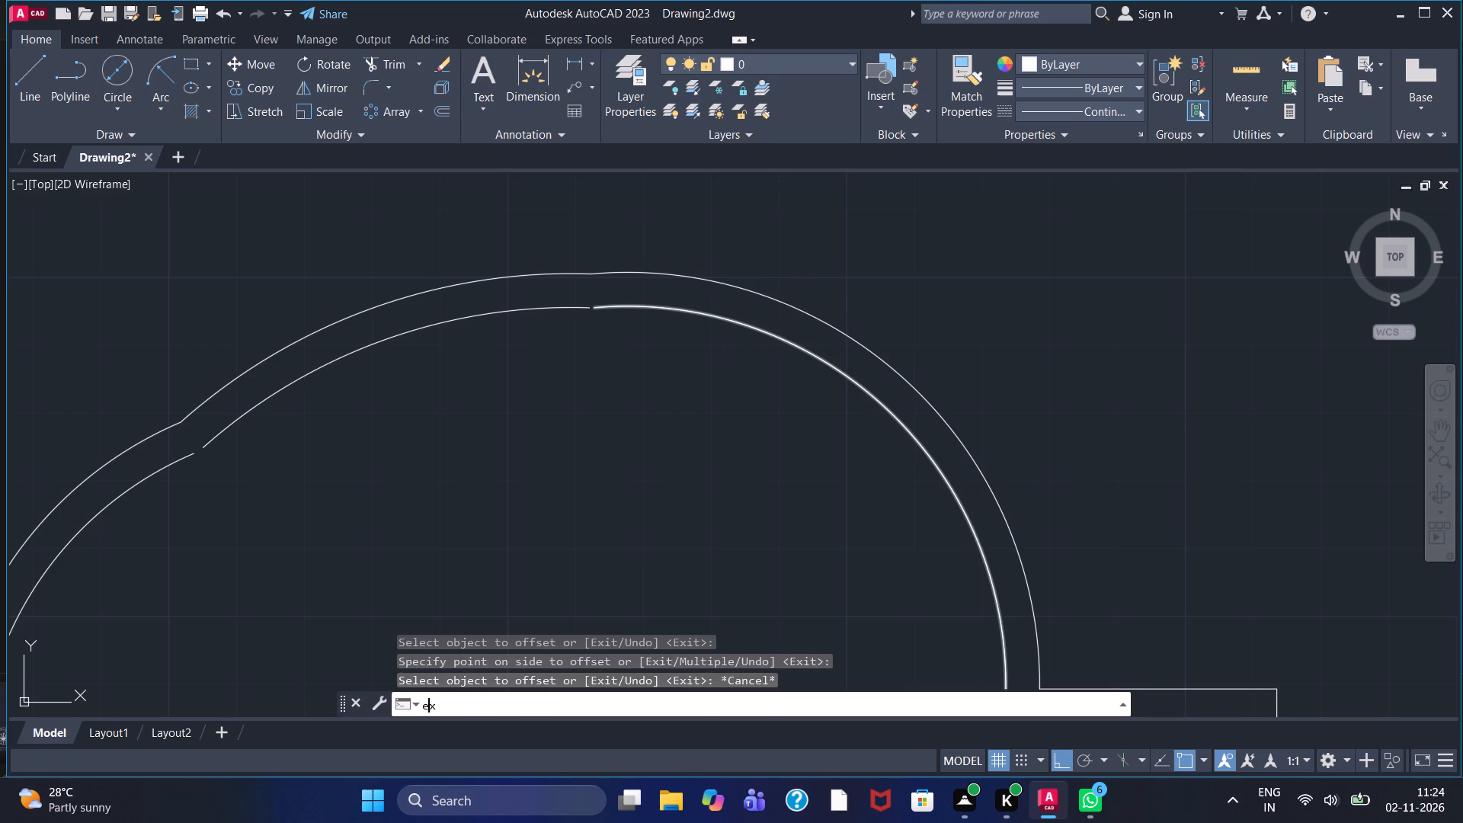
key("Return")
key("Return")
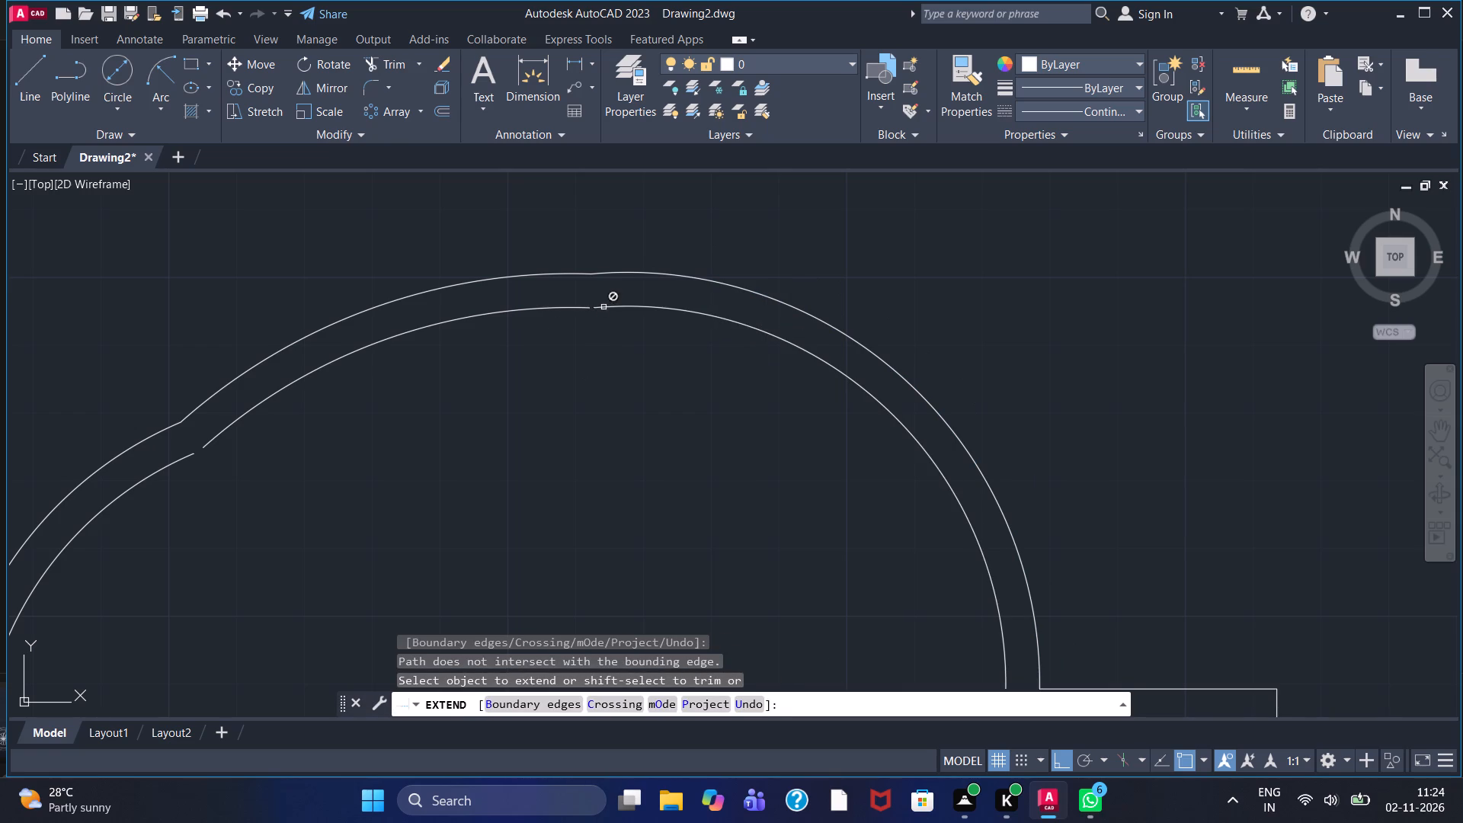
left_click(603, 307)
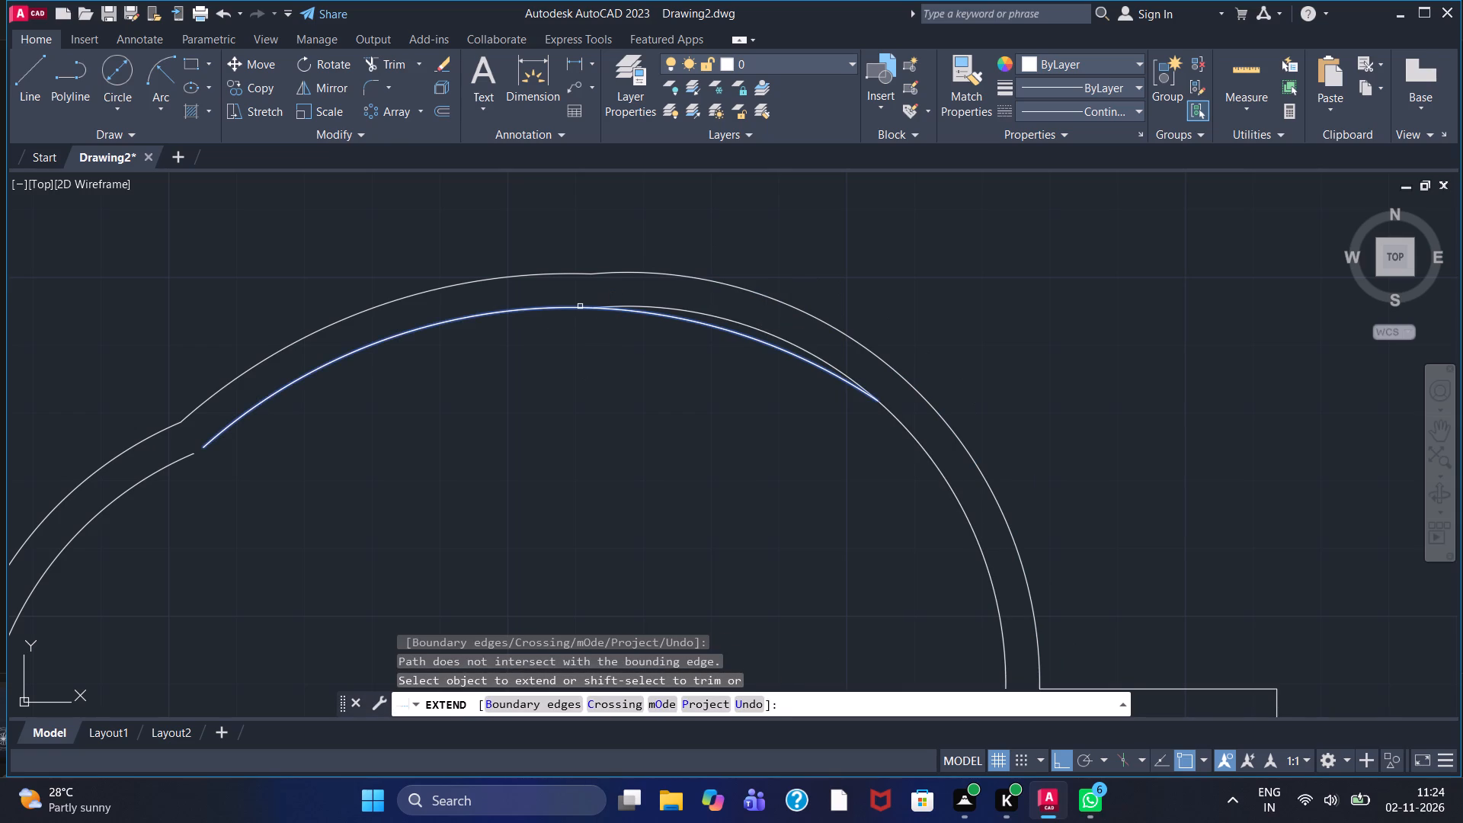
left_click(580, 306)
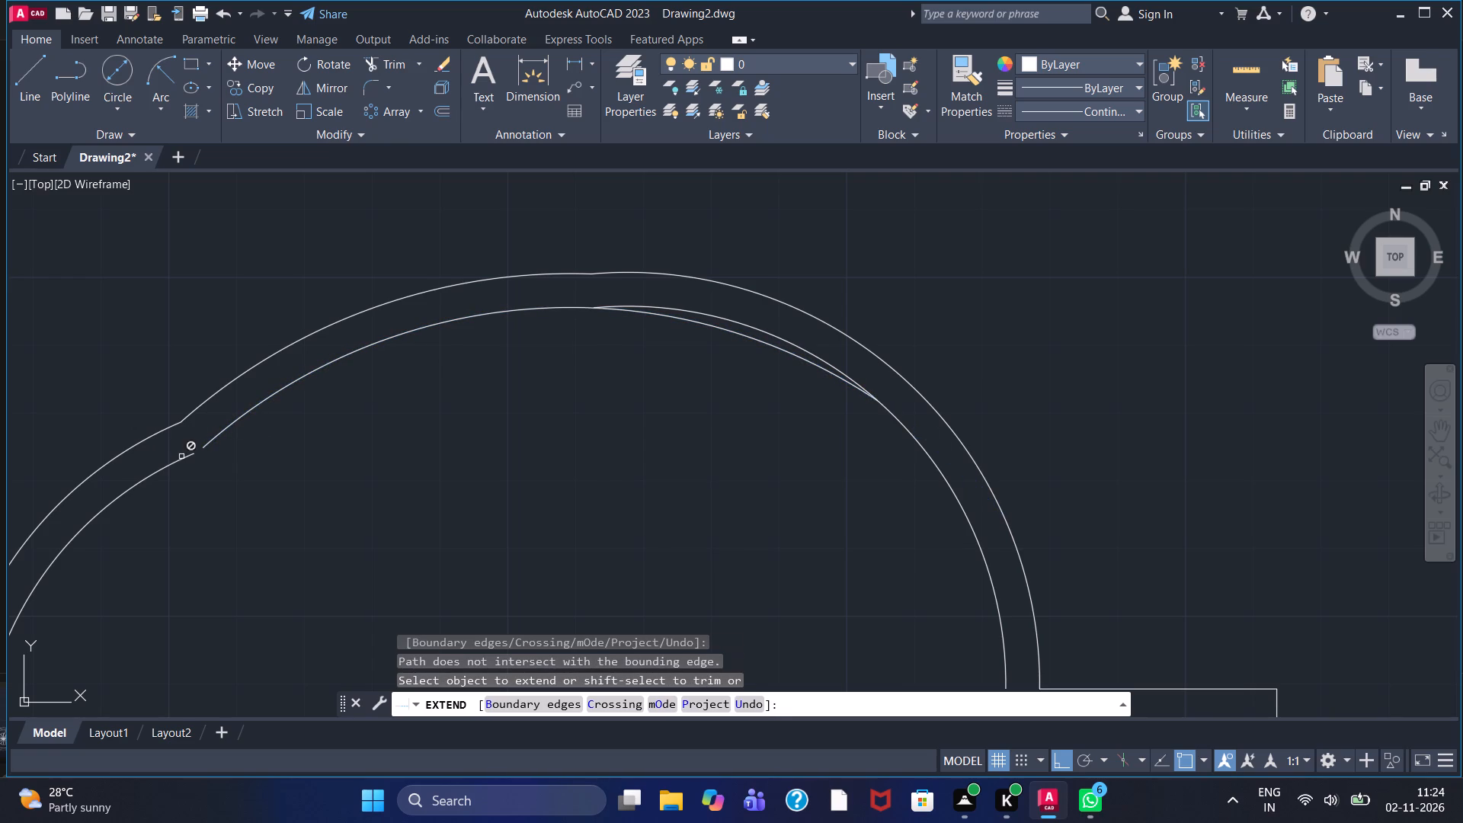
left_click(213, 437)
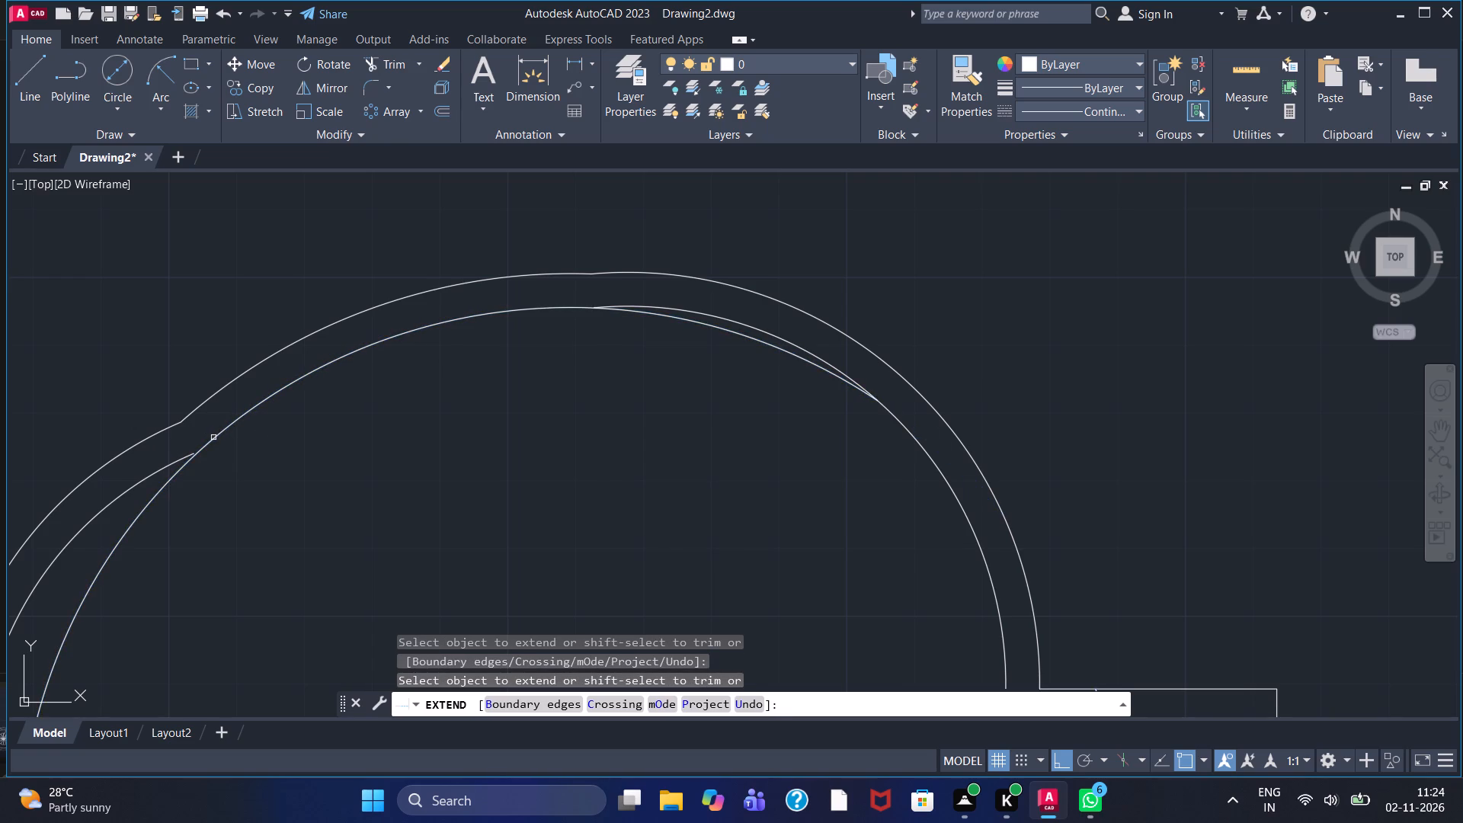
scroll(196, 468, "up", 3)
left_click(171, 418)
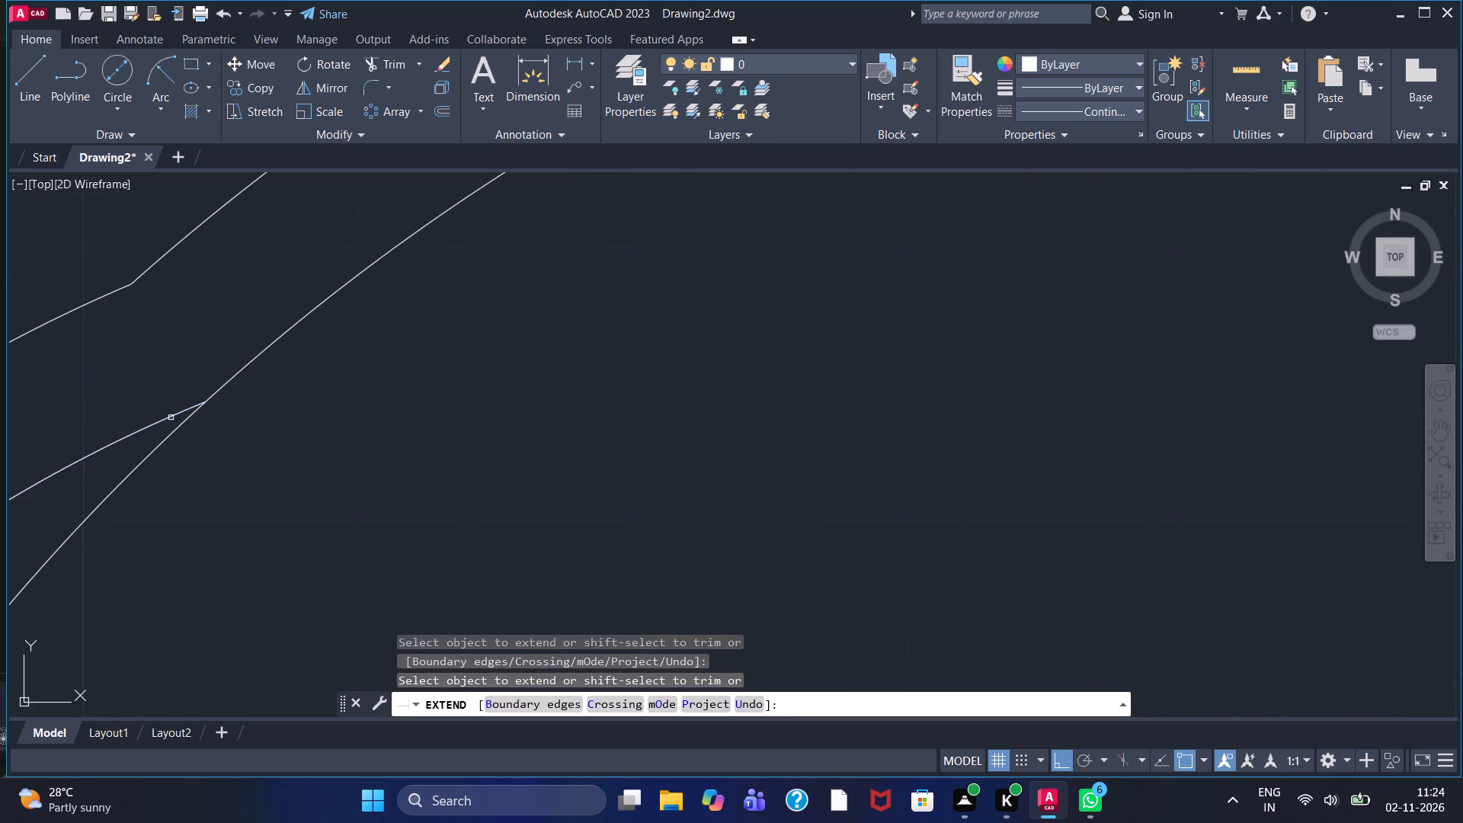
scroll(204, 449, "down", 3)
middle_click_drag(264, 456, 492, 386)
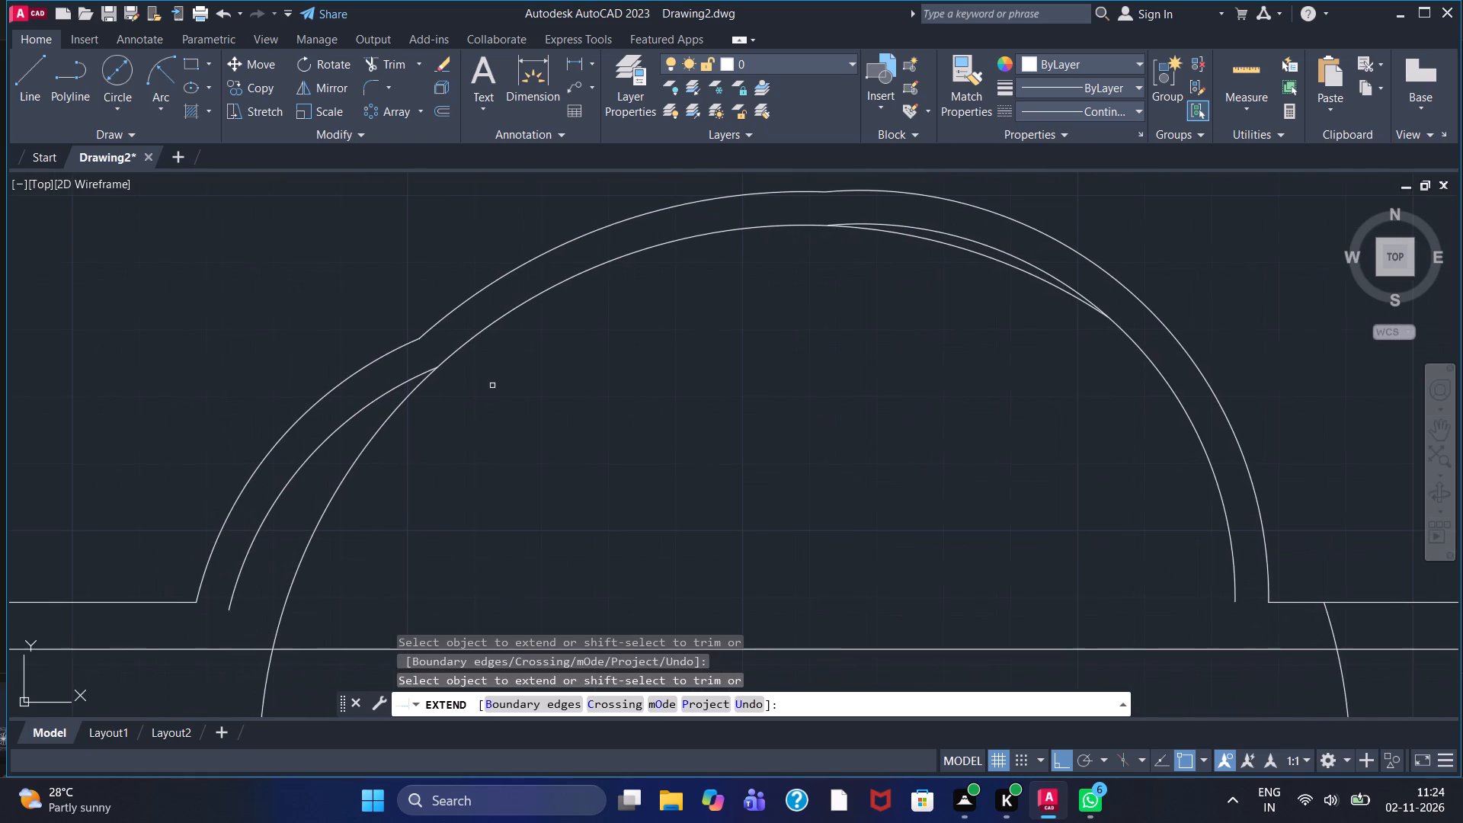
key("Escape")
Trim the inner middle arc's excess beyond the inner left arc, including its leftovers below the base and inside the right flange.
left_click(387, 58)
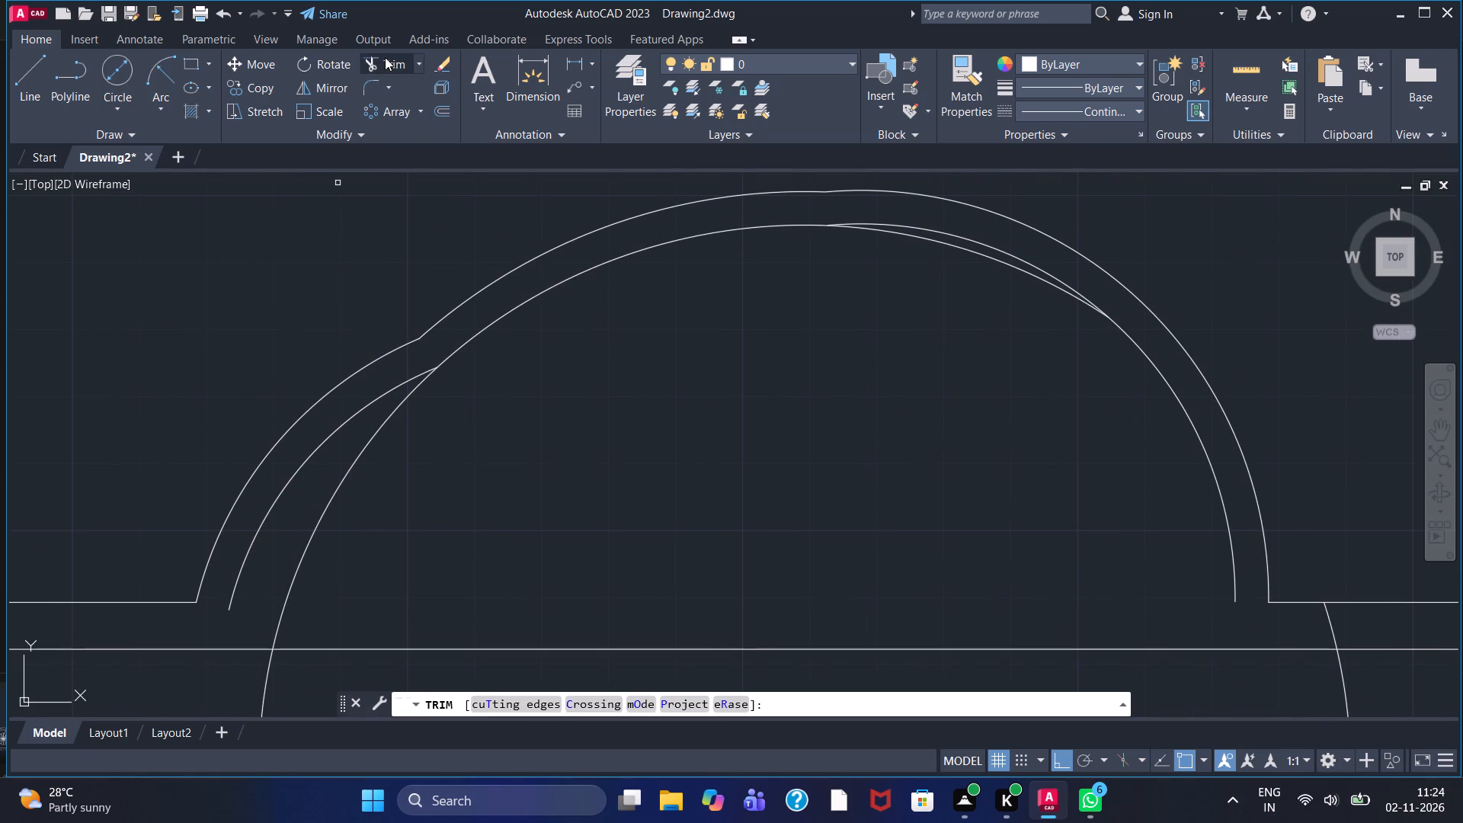
left_click(372, 436)
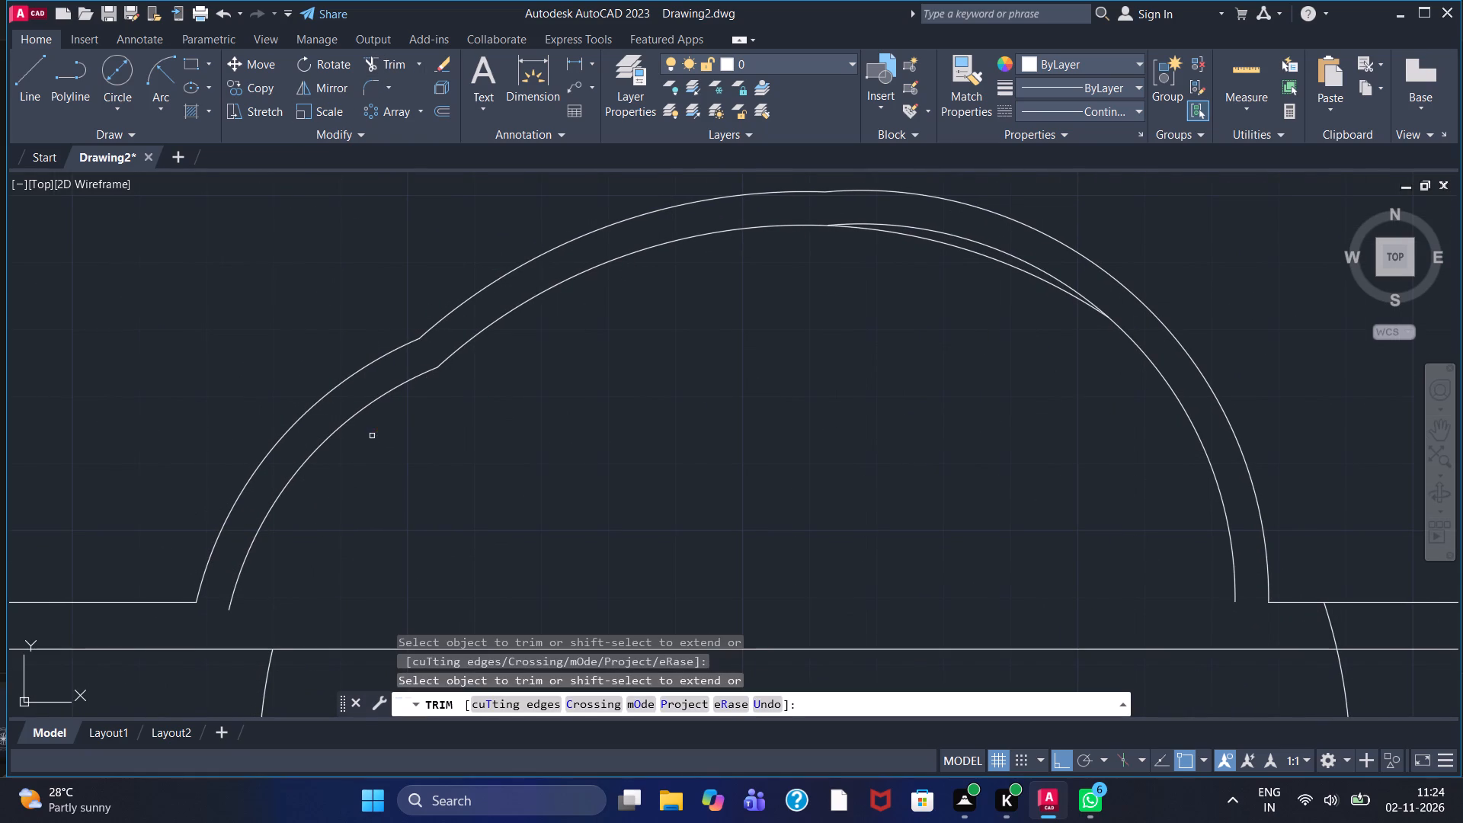
scroll(332, 536, "down", 1)
middle_click_drag(332, 533, 369, 424)
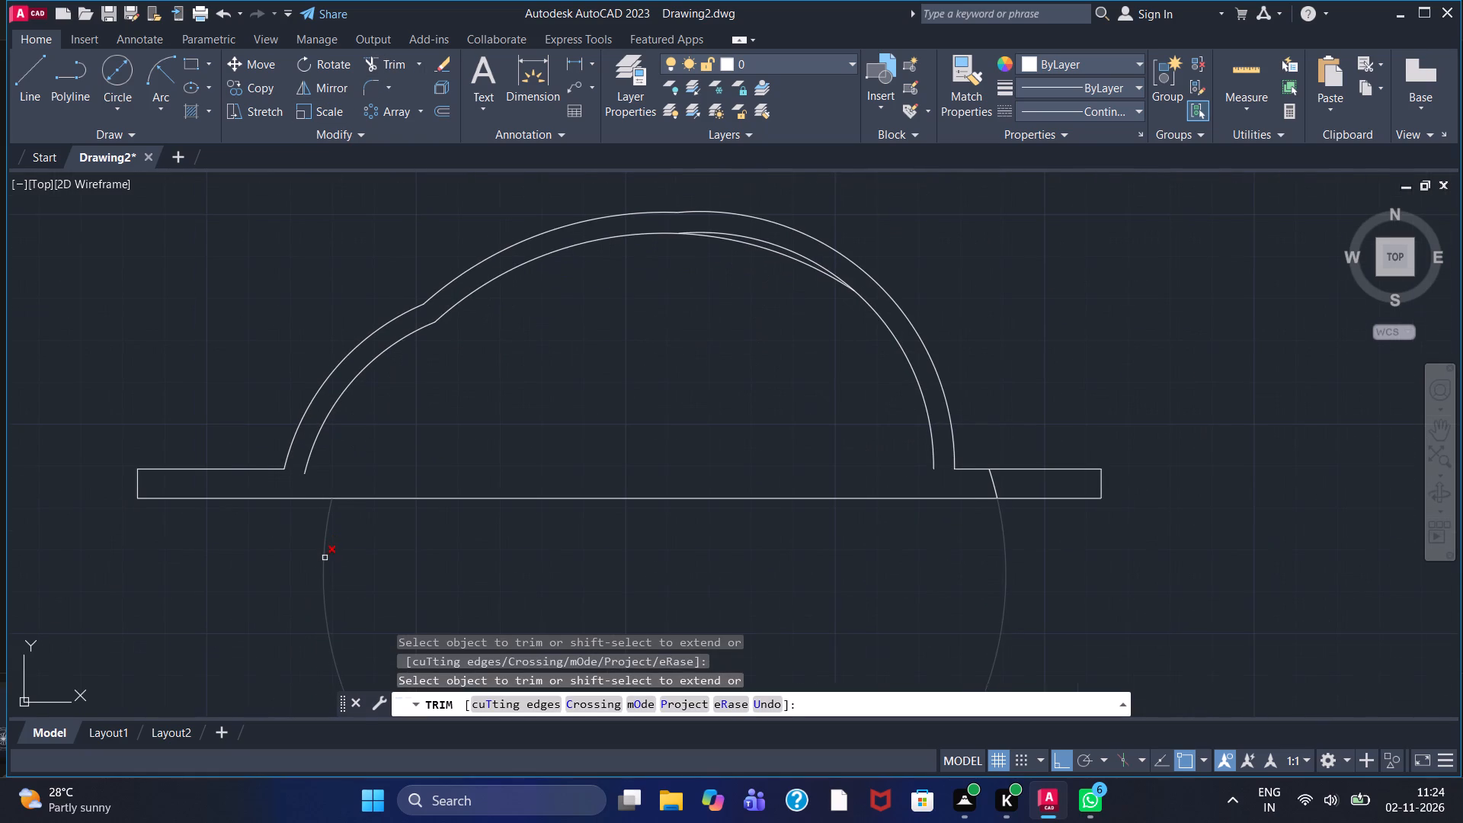
left_click(325, 558)
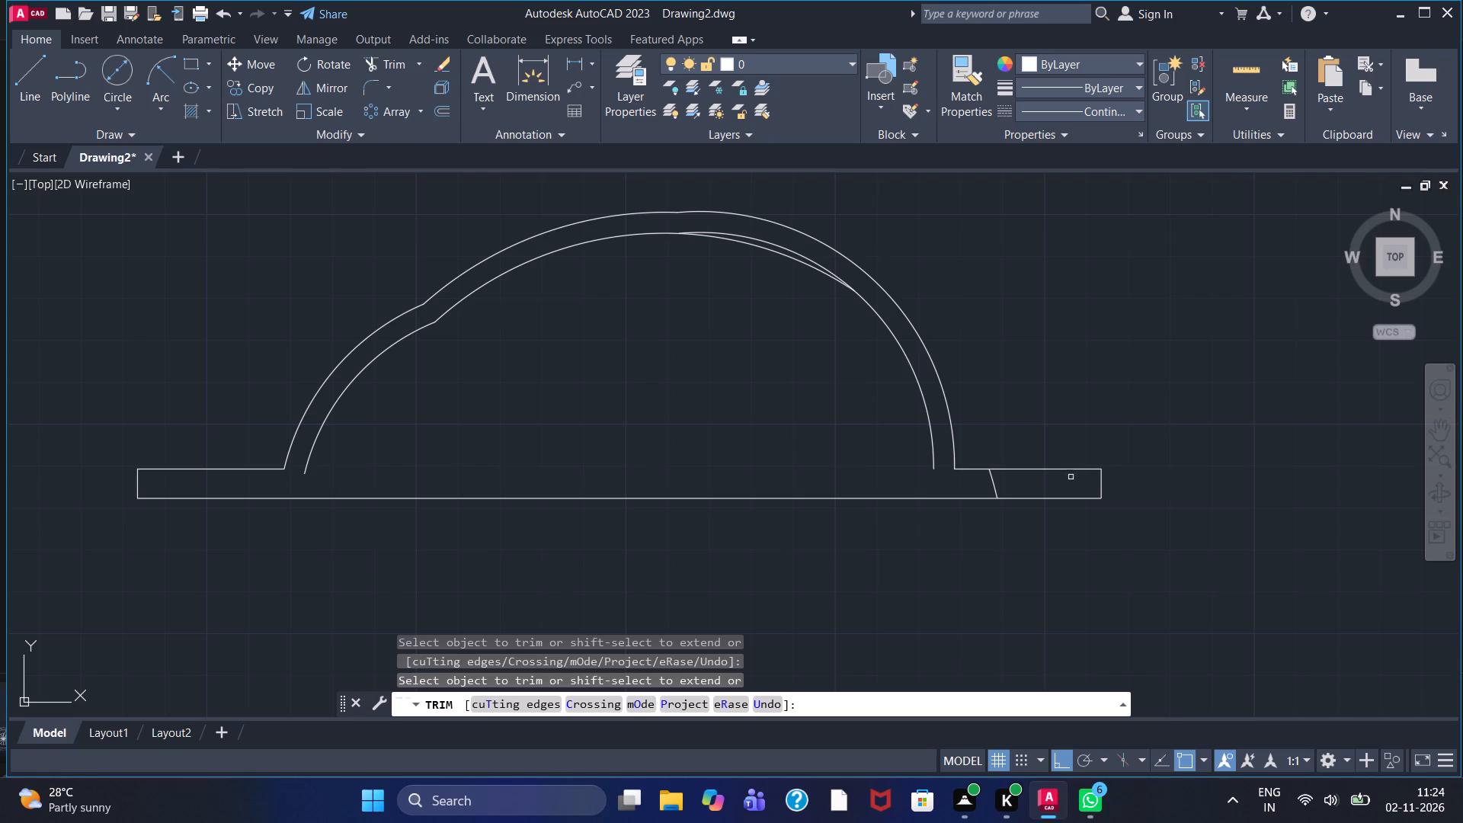
left_click(995, 487)
scroll(650, 251, "up", 2)
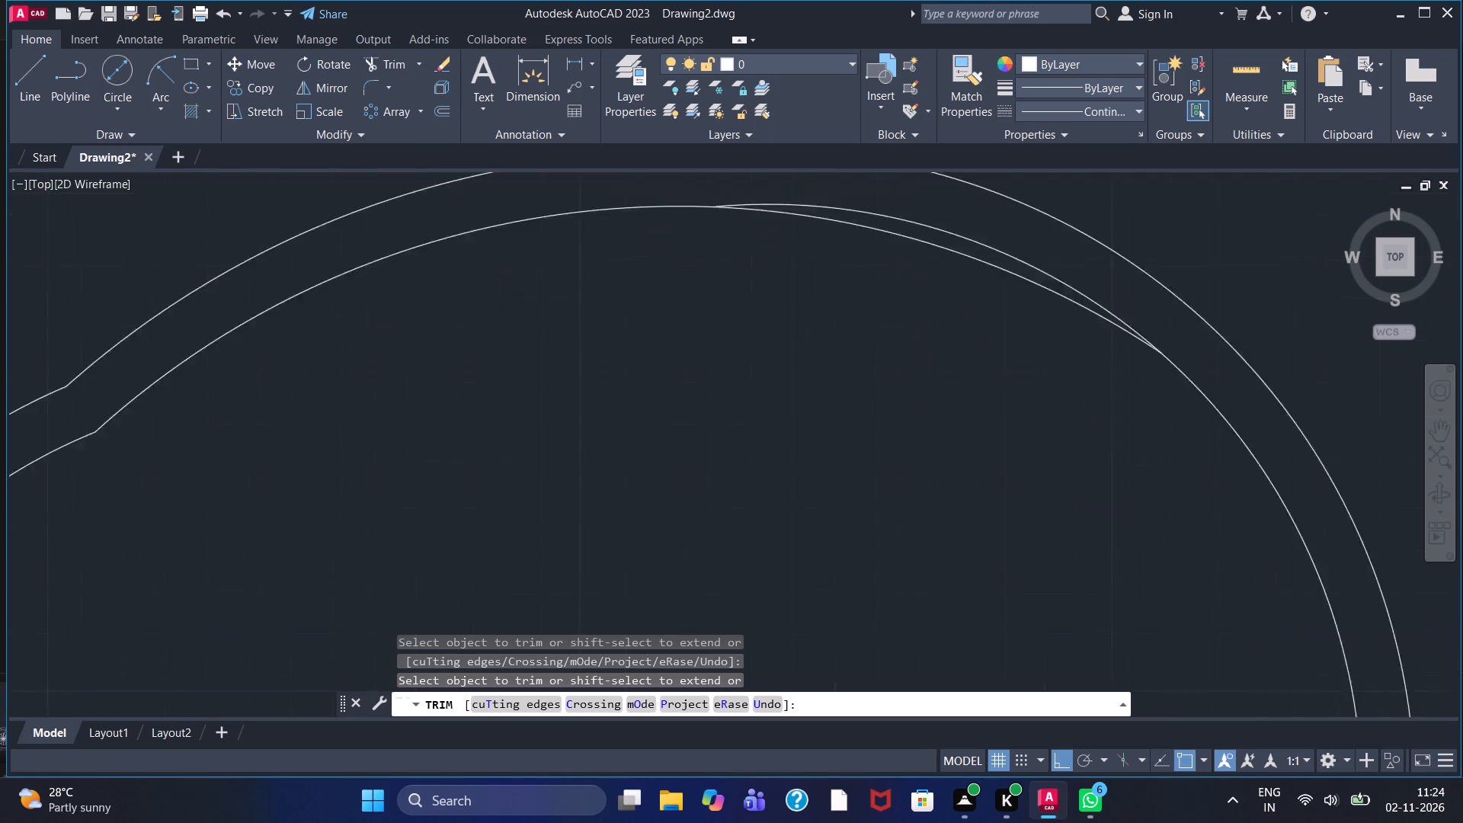
scroll(650, 251, "up", 1)
middle_click_drag(800, 281, 594, 460)
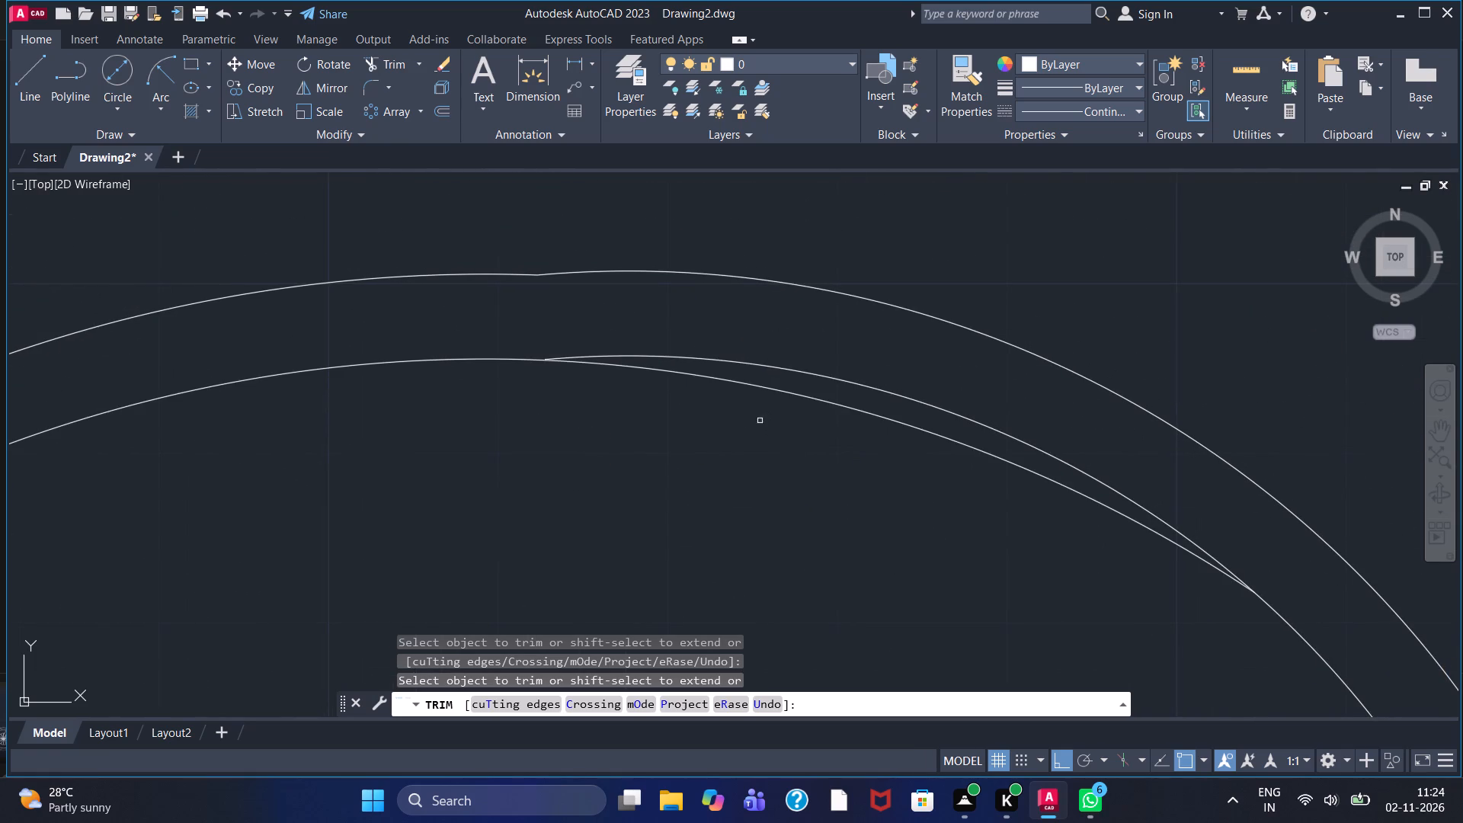
scroll(556, 384, "up", 4)
middle_click_drag(517, 339, 486, 394)
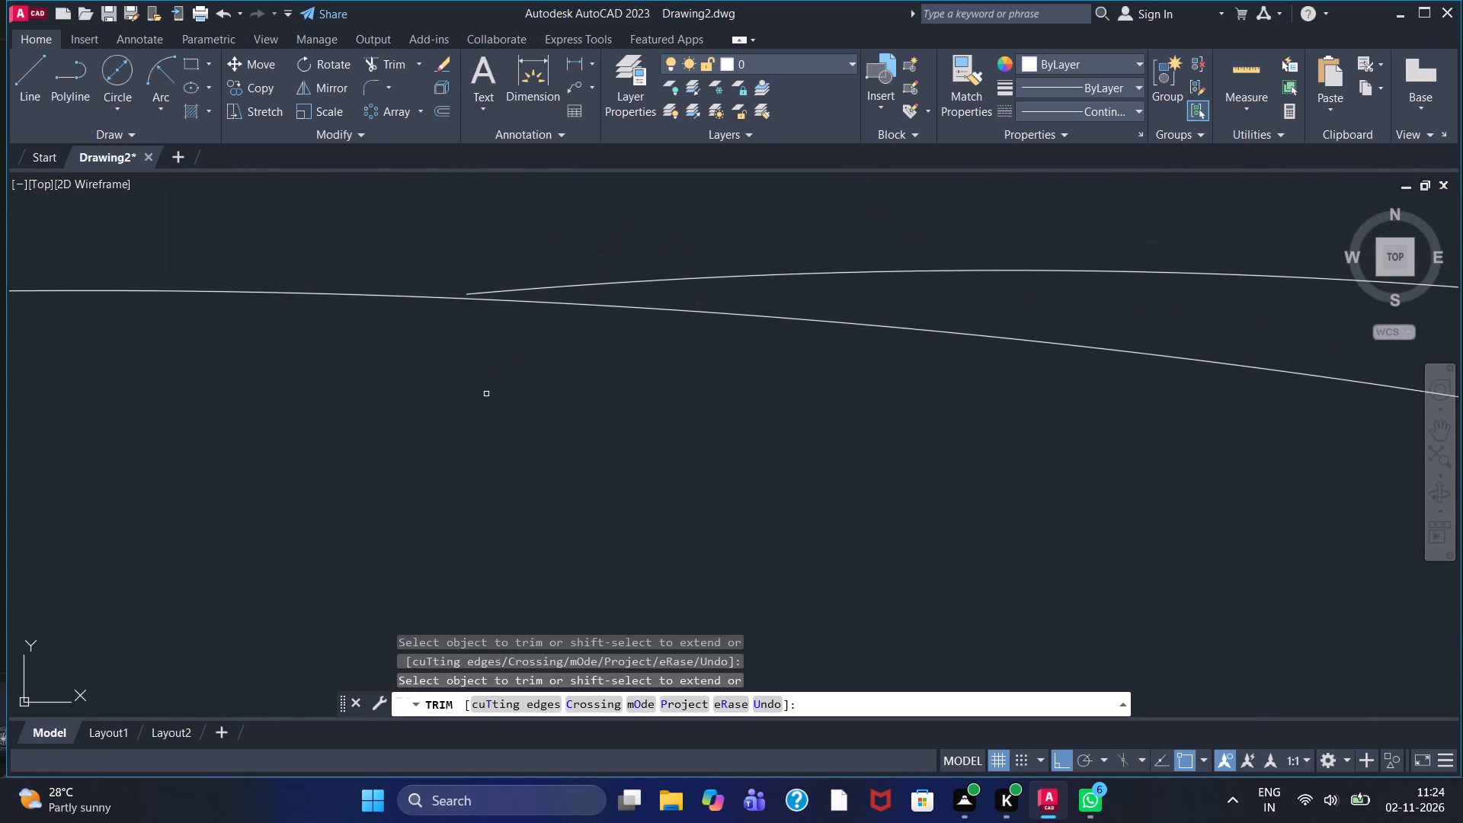
key("Escape")
Extend the upper end of the inner right arc to the inner middle arc.
type("ex")
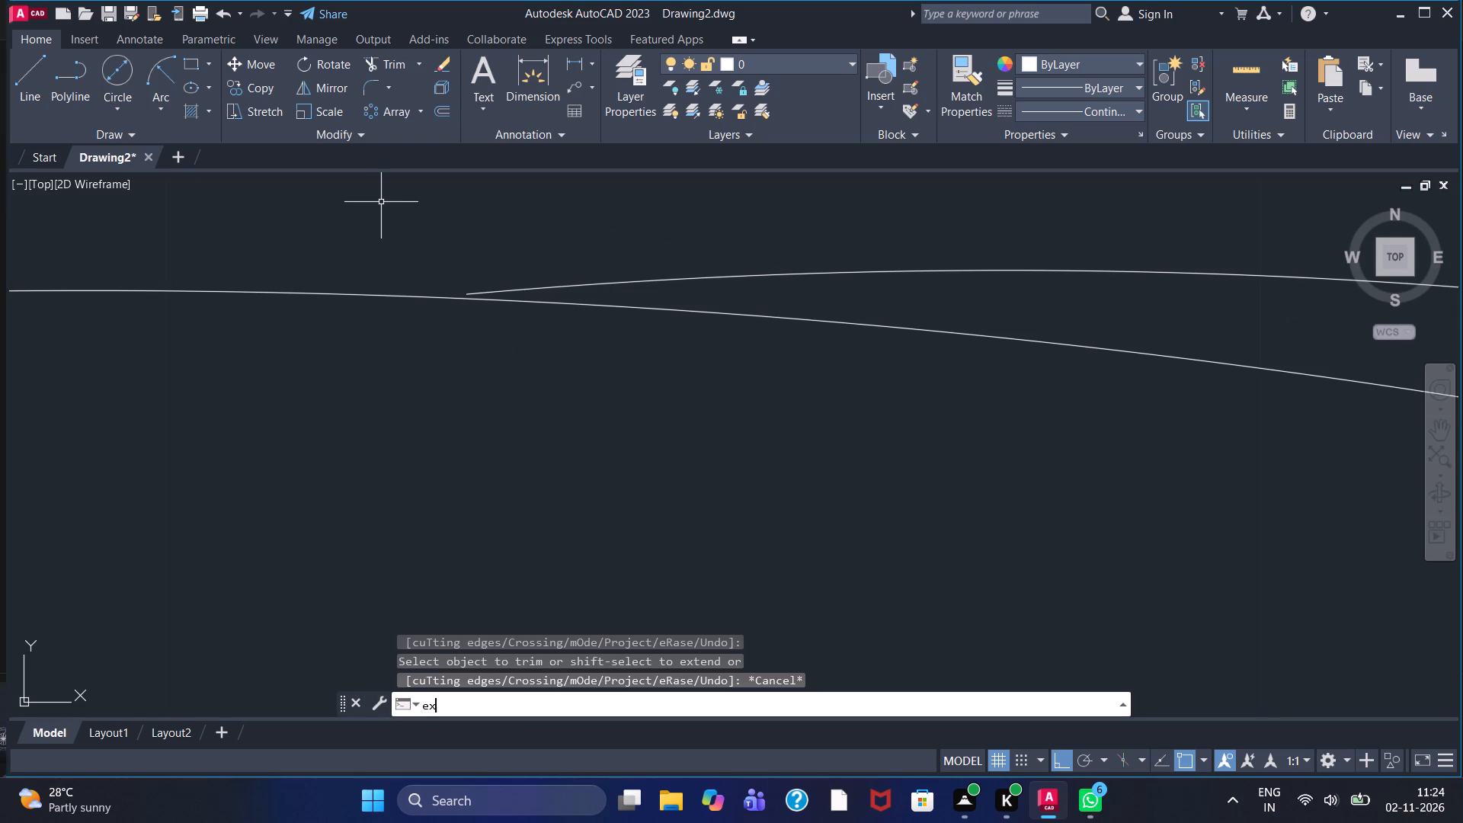
key("Return")
key("Return")
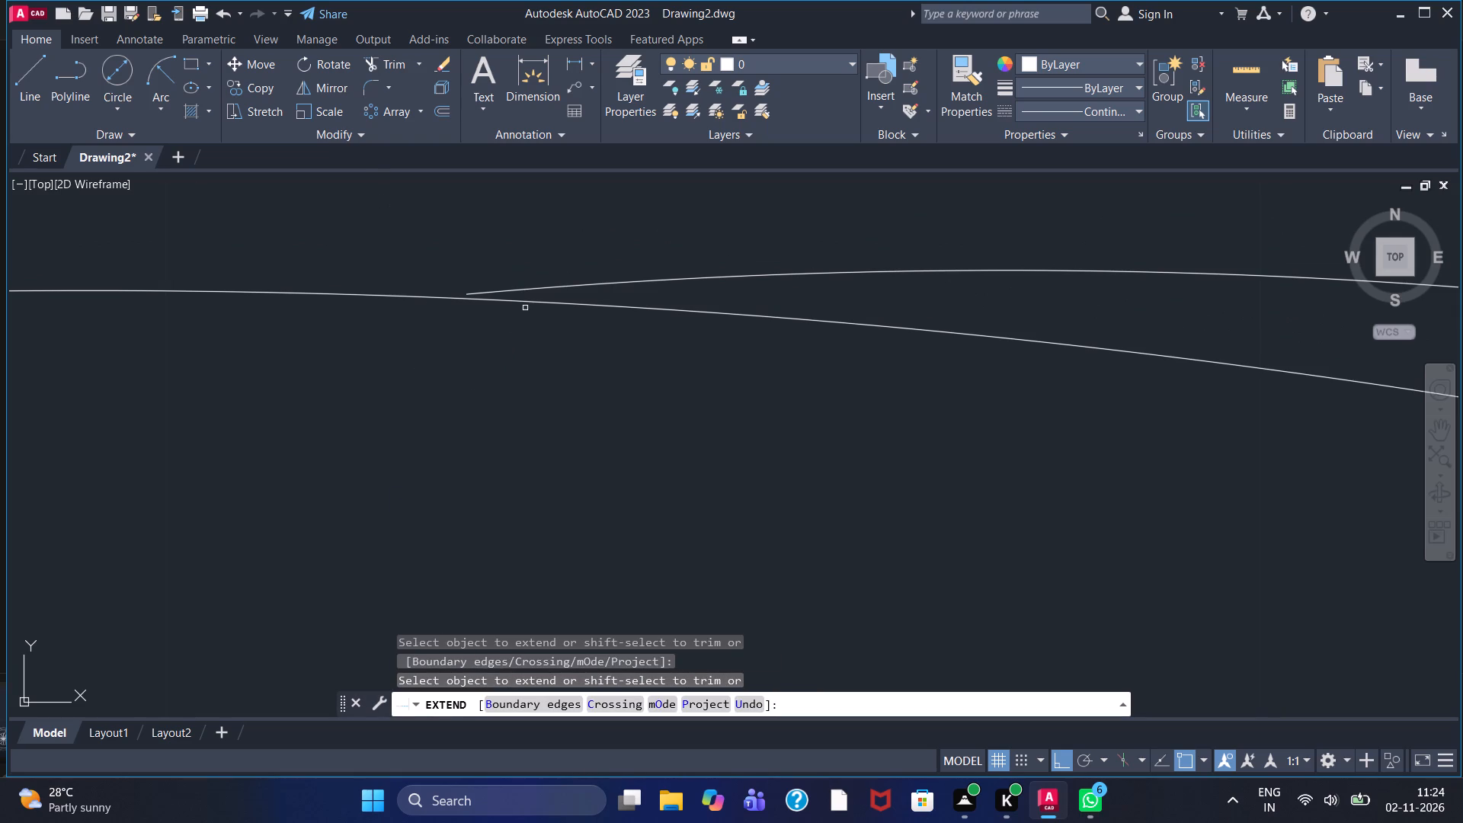
left_click(518, 291)
key("Escape")
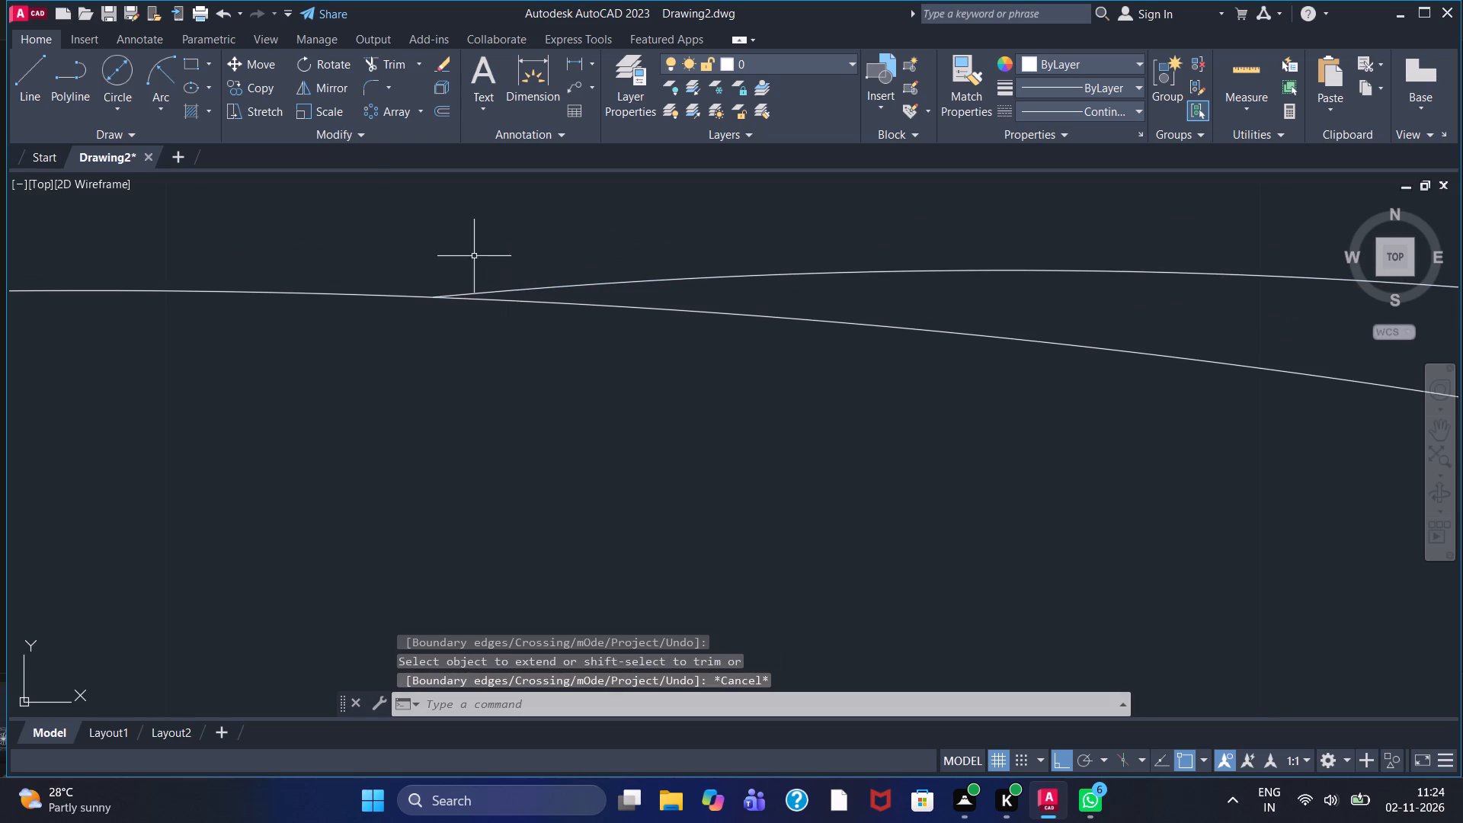
Trim the part of the inner middle arc running beneath the inner right arc, past their junction at the dome's top.
left_click(394, 67)
left_click(690, 311)
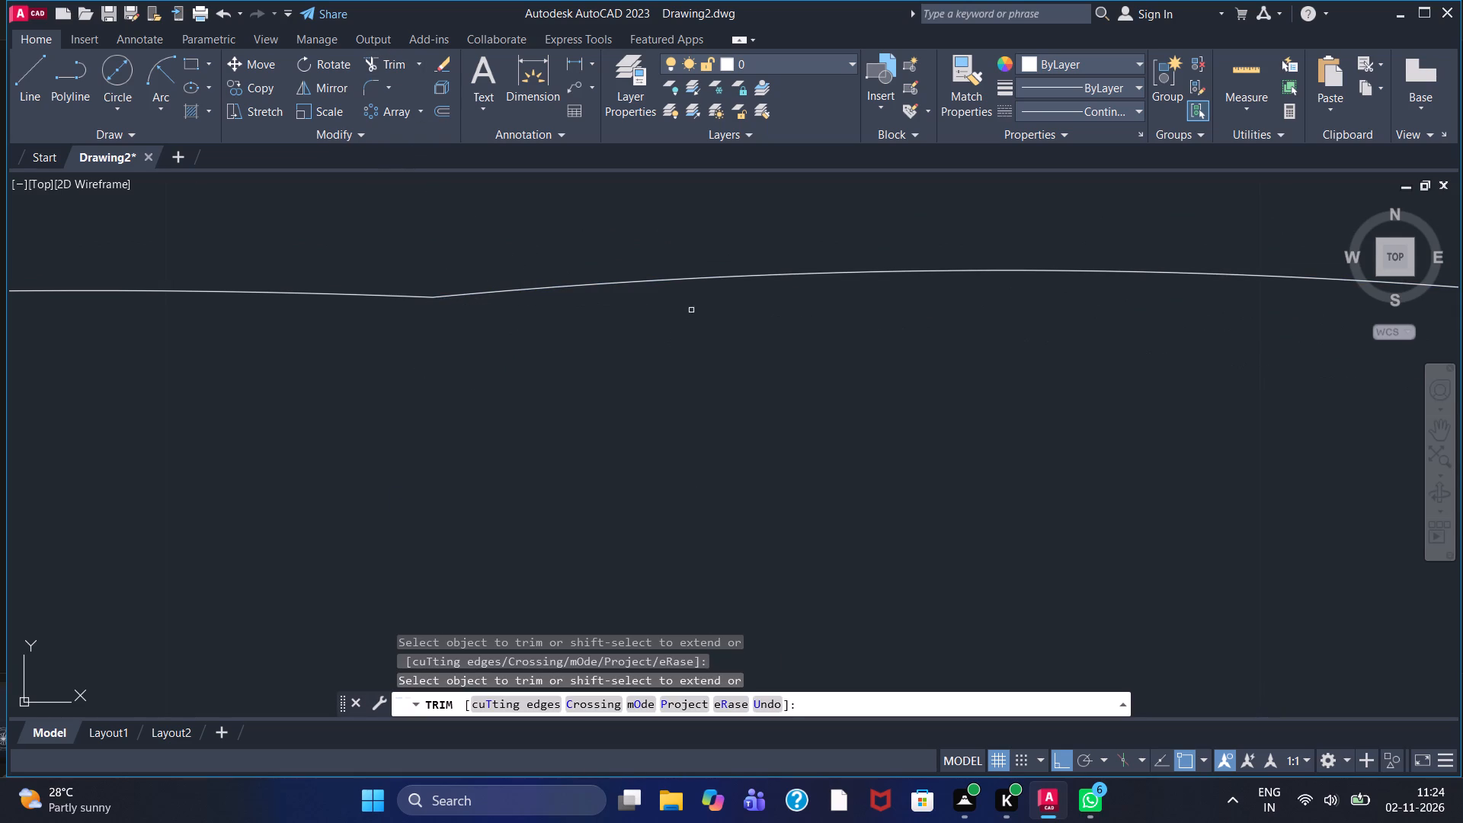
scroll(691, 313, "down", 4)
scroll(677, 410, "down", 3)
middle_click_drag(699, 450, 707, 428)
key("Escape")
key("Escape")
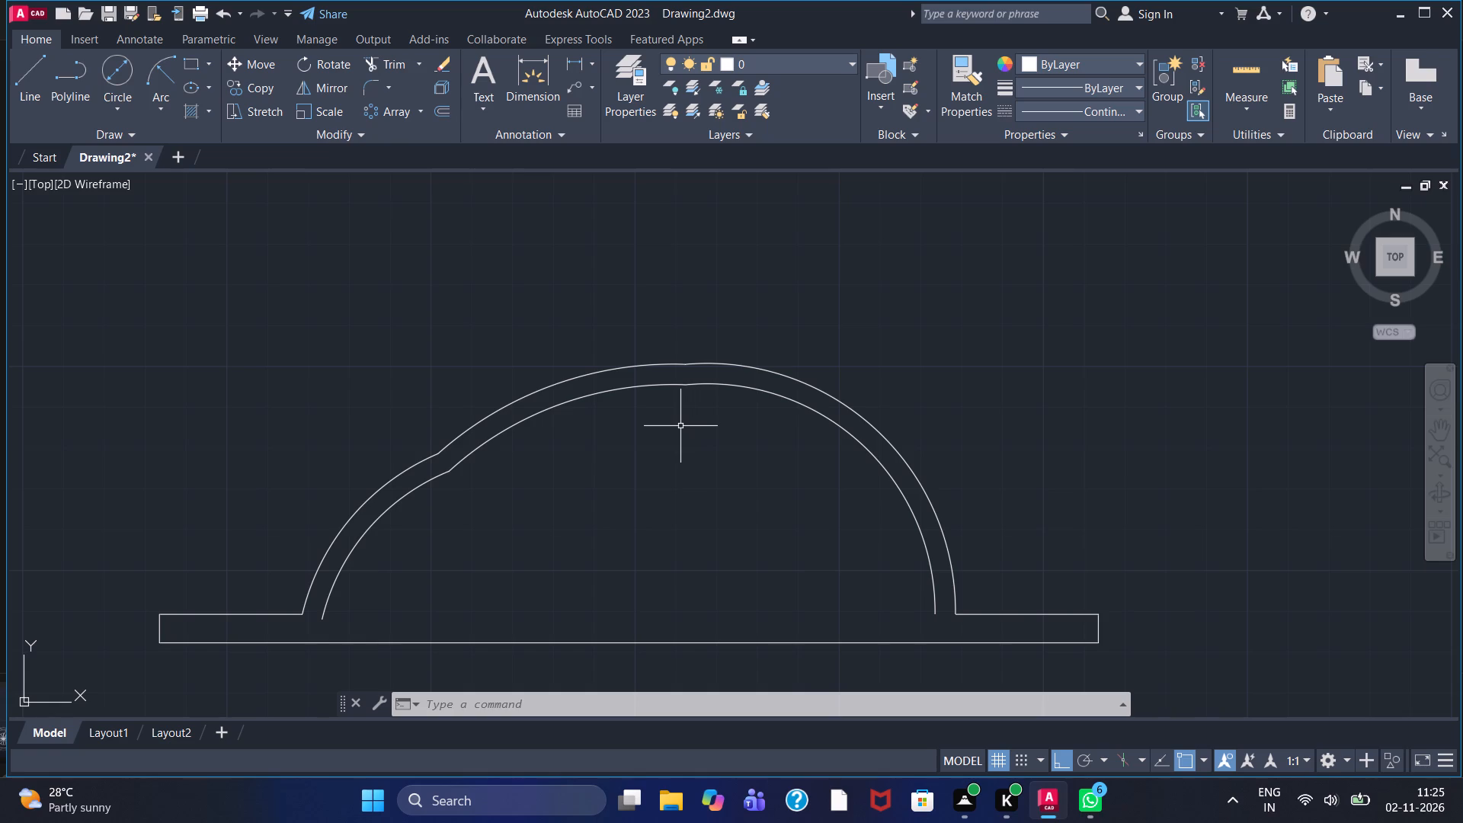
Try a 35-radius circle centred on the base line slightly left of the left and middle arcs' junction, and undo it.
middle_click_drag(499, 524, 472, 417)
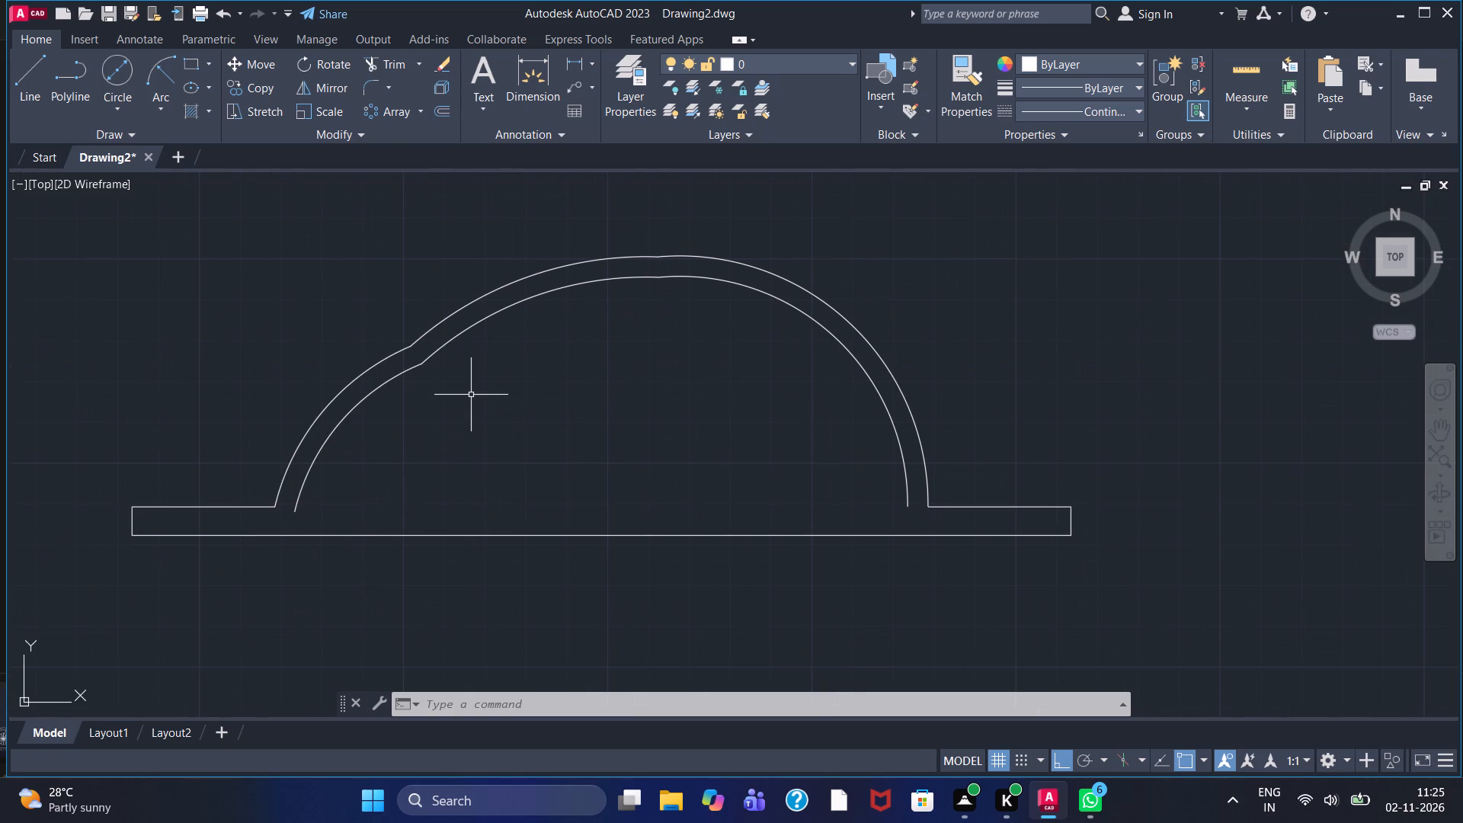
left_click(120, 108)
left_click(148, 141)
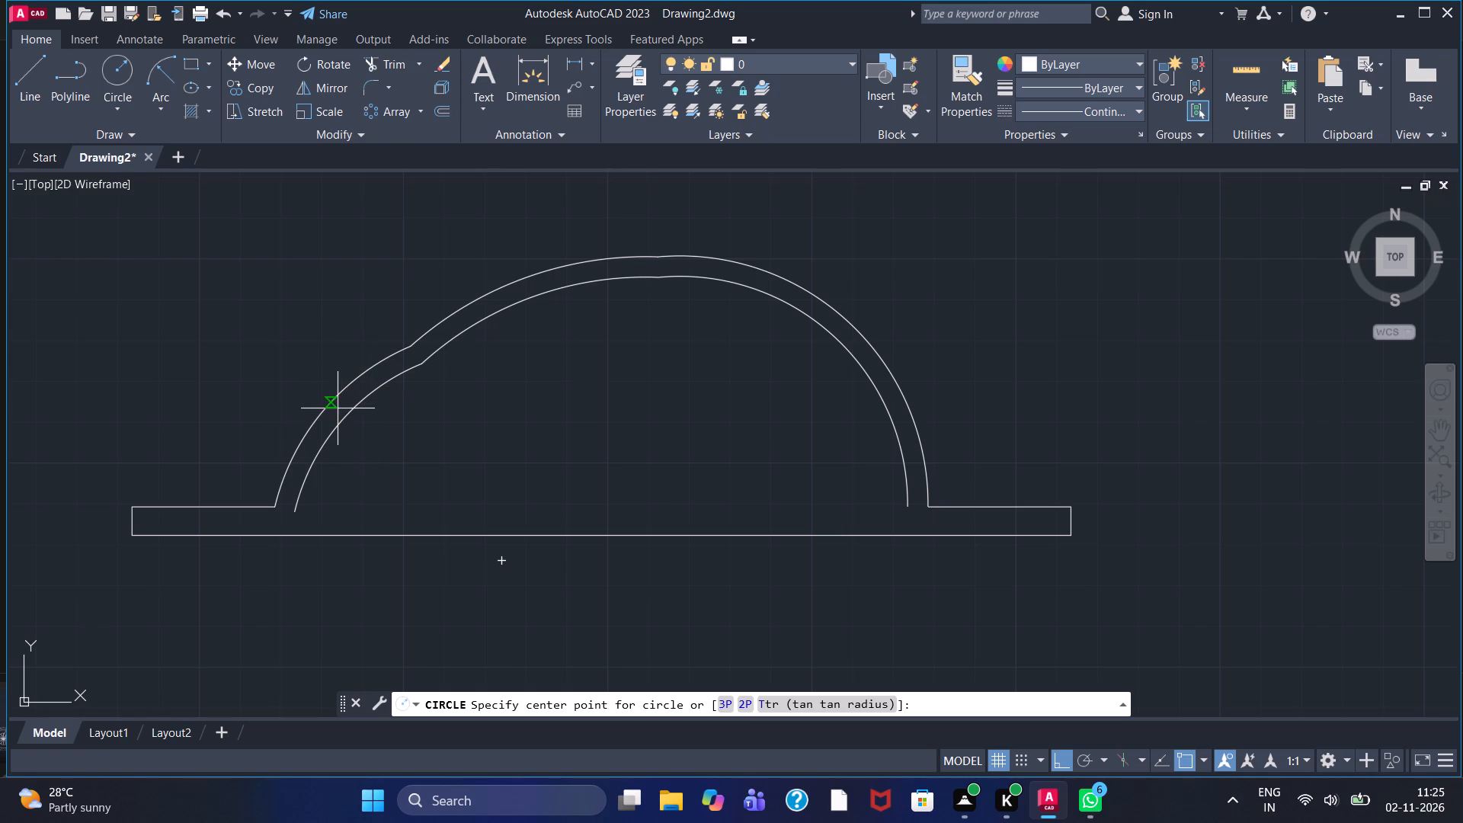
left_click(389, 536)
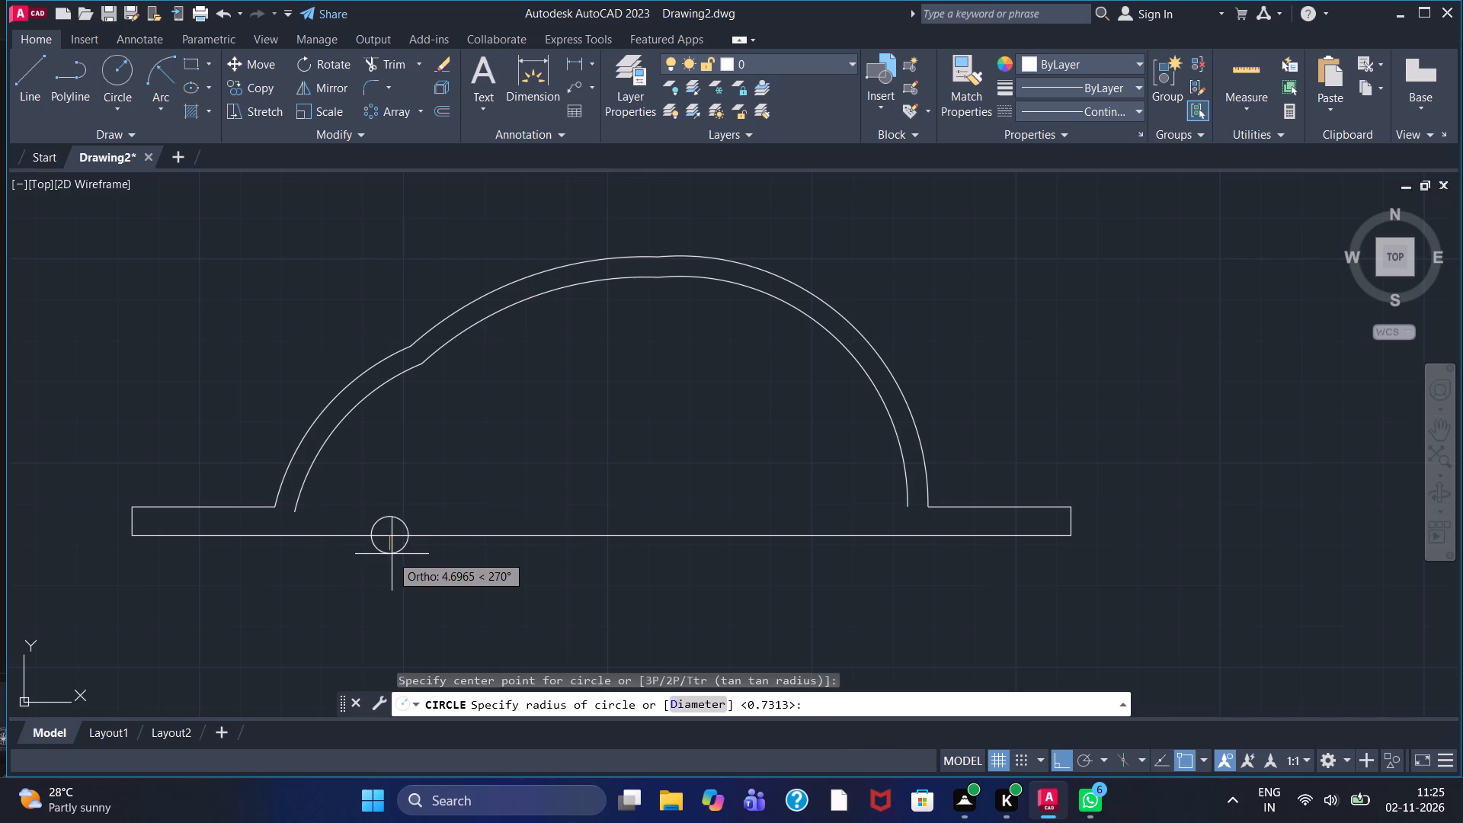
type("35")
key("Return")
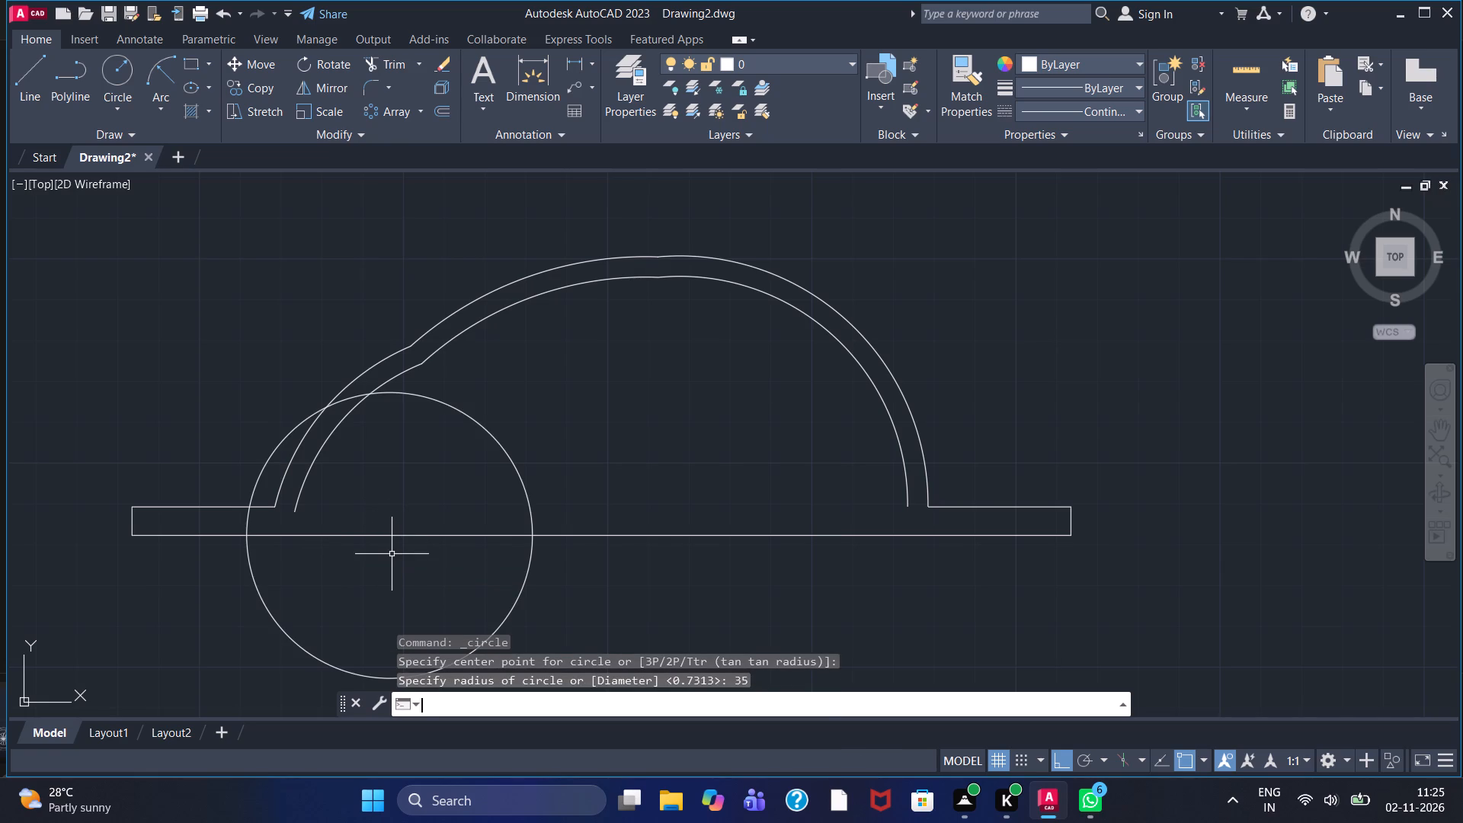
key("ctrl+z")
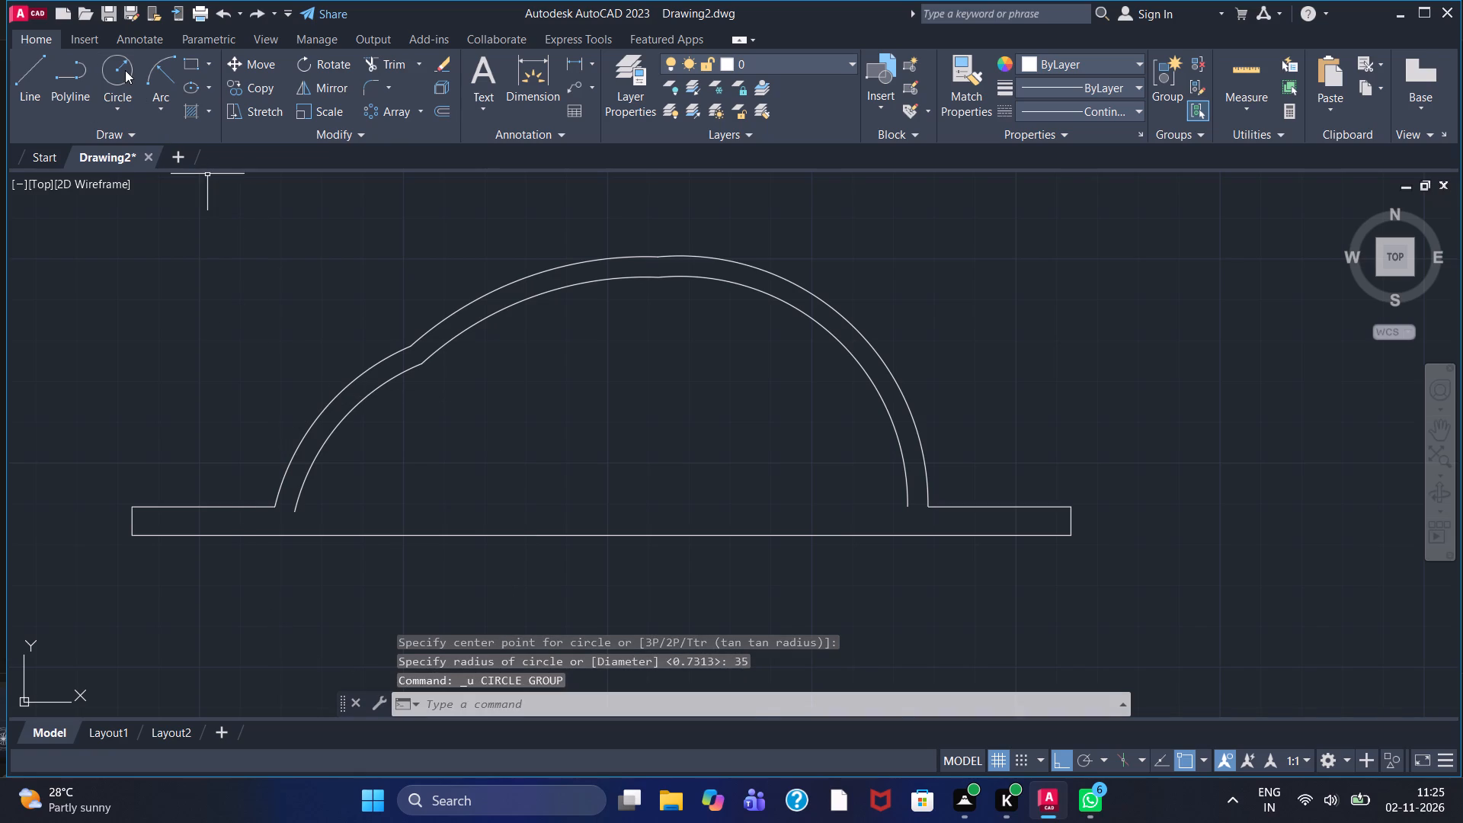
Draw a 35-radius circle centred on the base line, slightly right of the junction between the left and middle arcs.
left_click(125, 70)
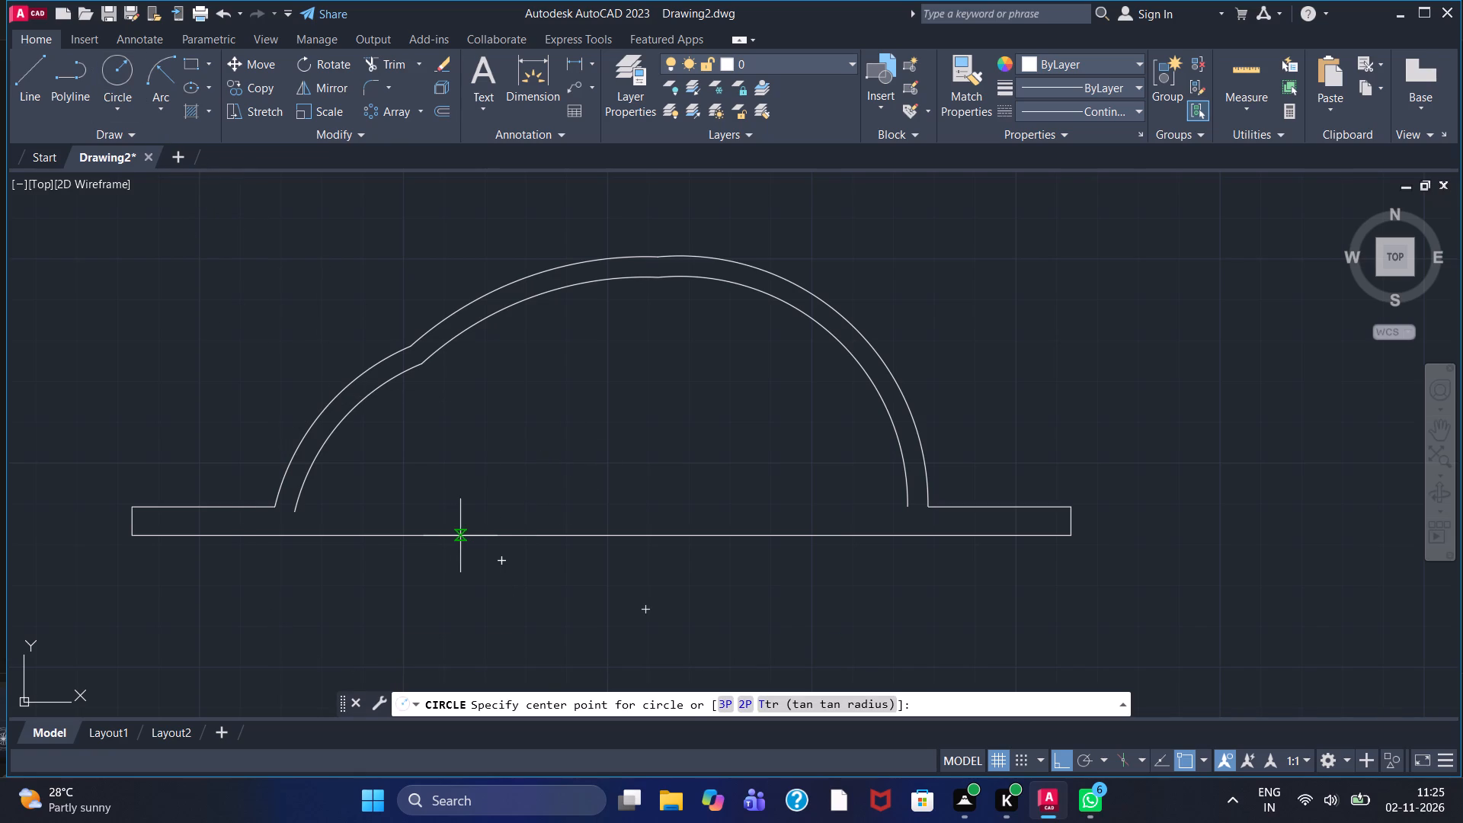
left_click(461, 536)
type("35")
key("Return")
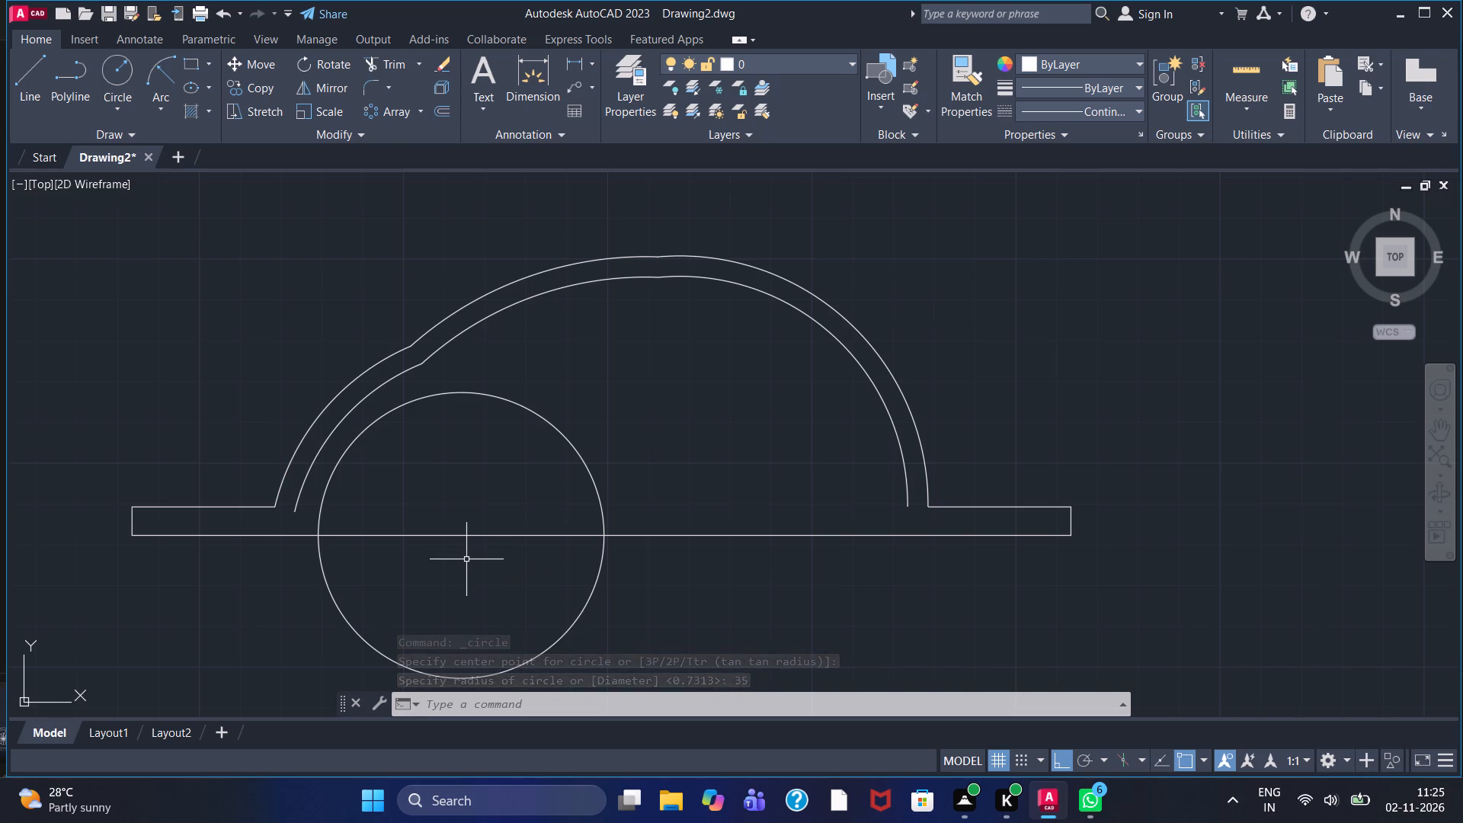
key("Escape")
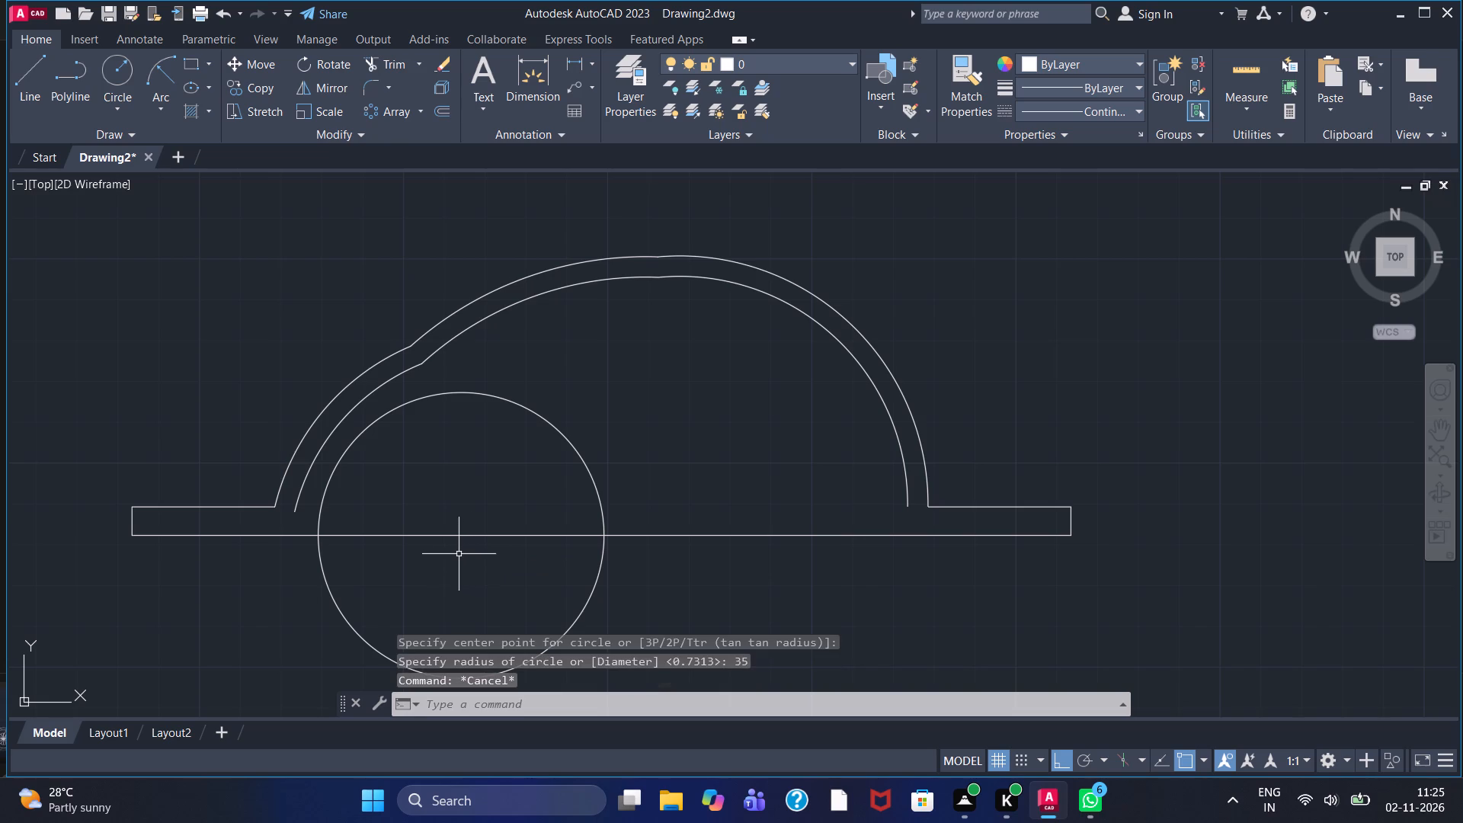
Draw a concentric 44-diameter circle inside the 35-radius circle.
left_click(123, 116)
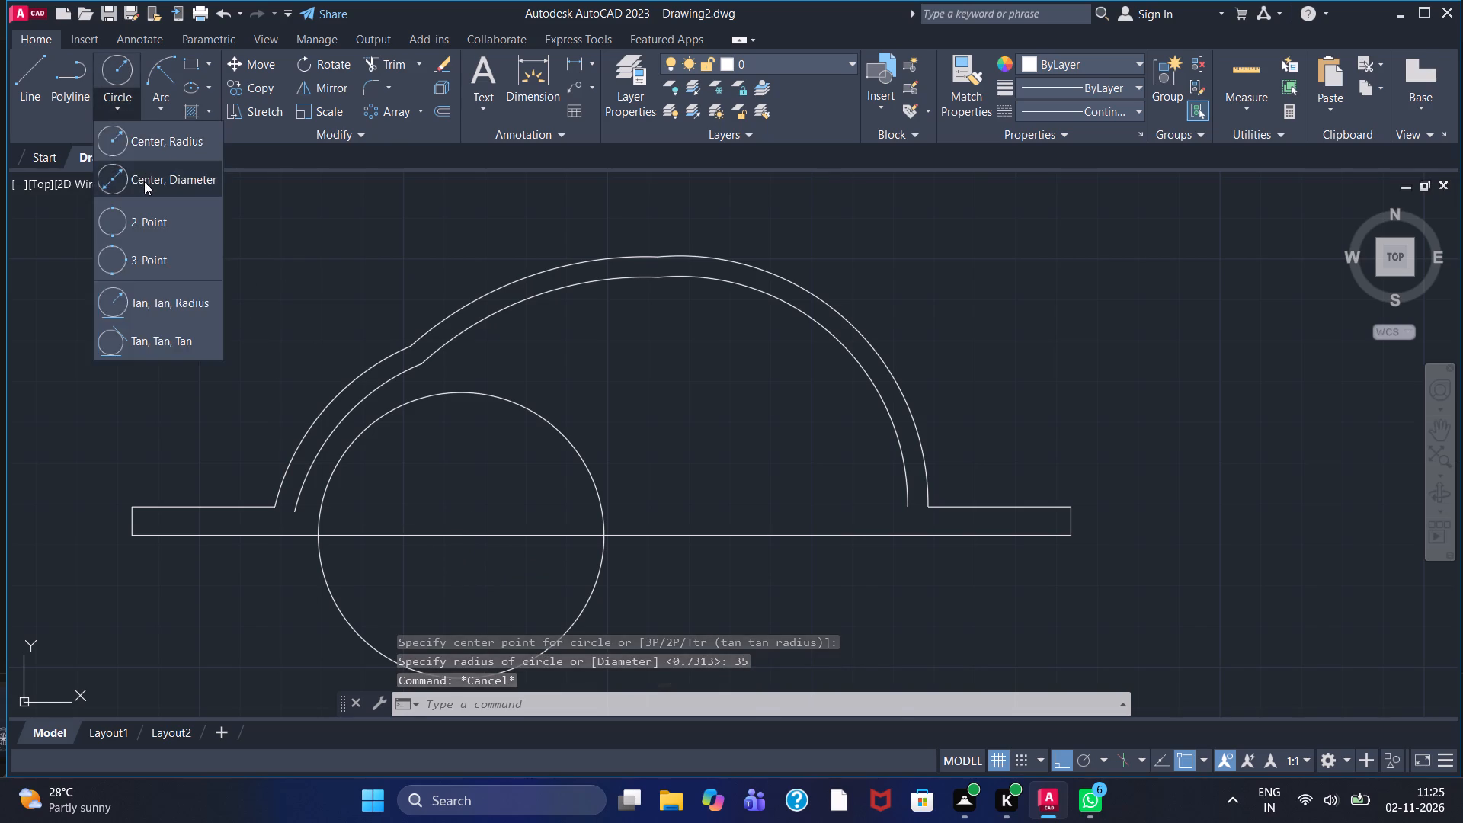
left_click(144, 181)
left_click(466, 536)
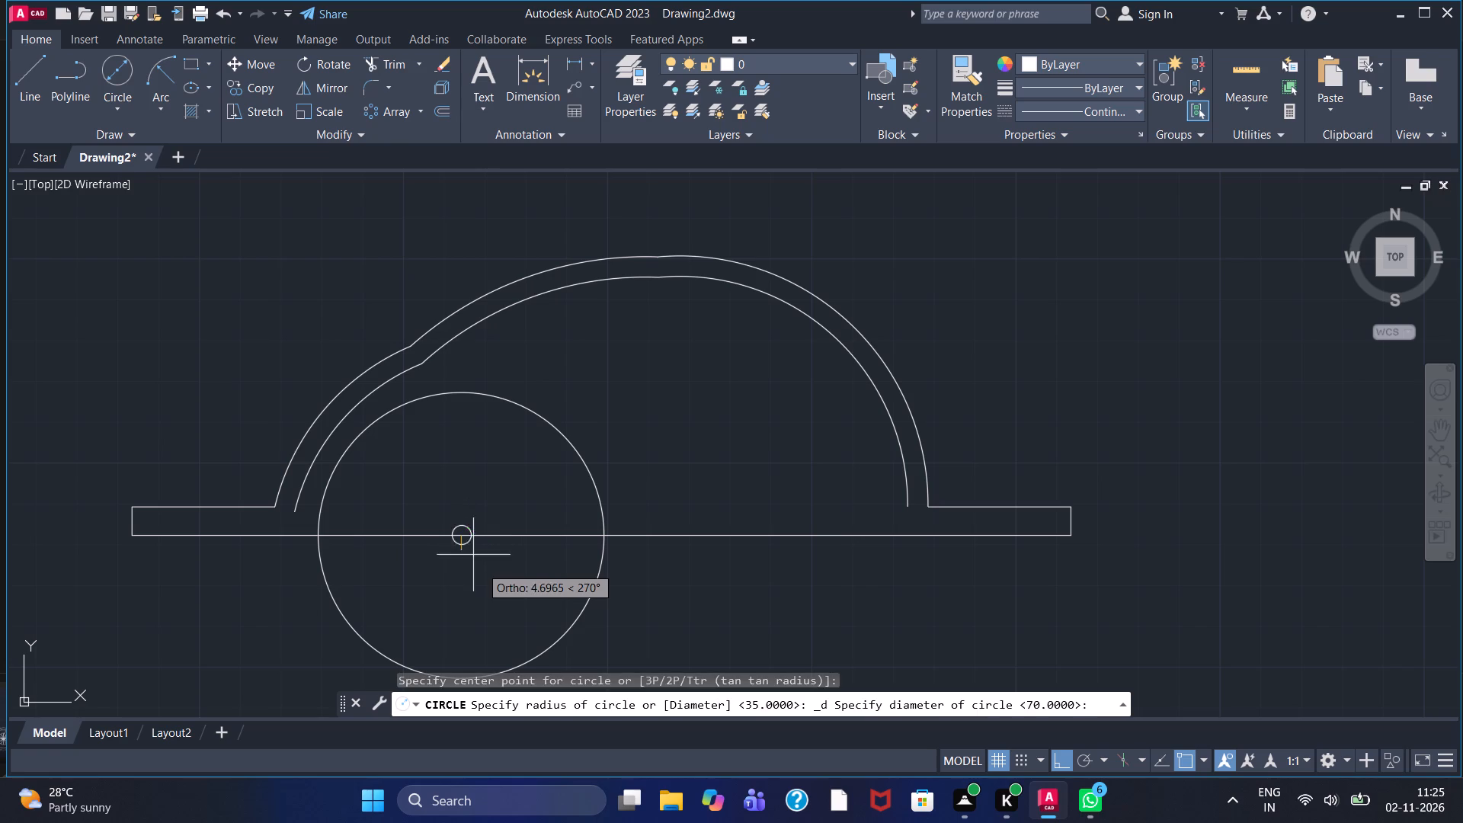
type("44")
key("Return")
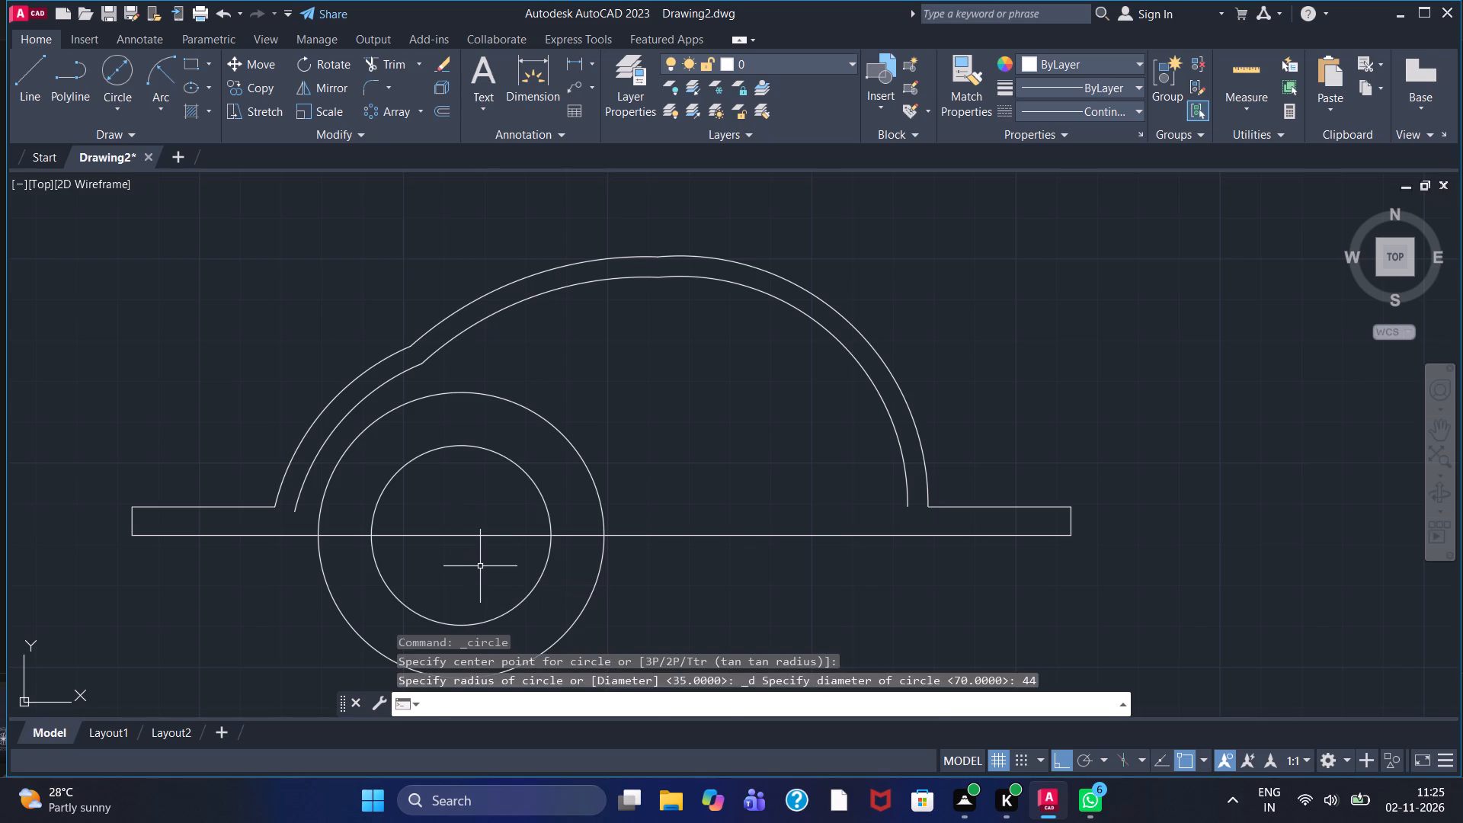
key("Escape")
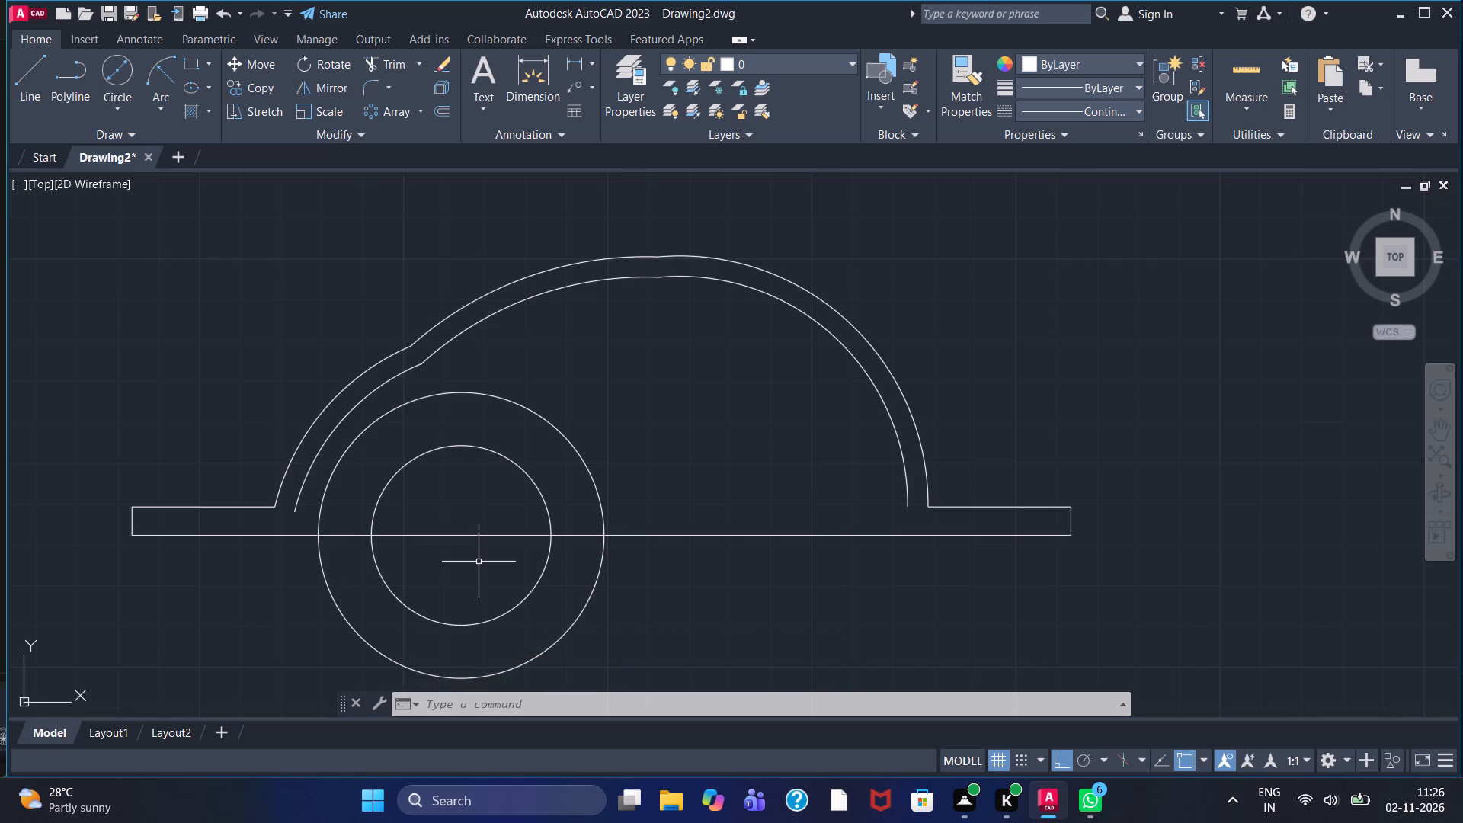
Draw a 40-long line leftward along the base line, starting directly below the lower end of the inner right arc.
left_click(30, 106)
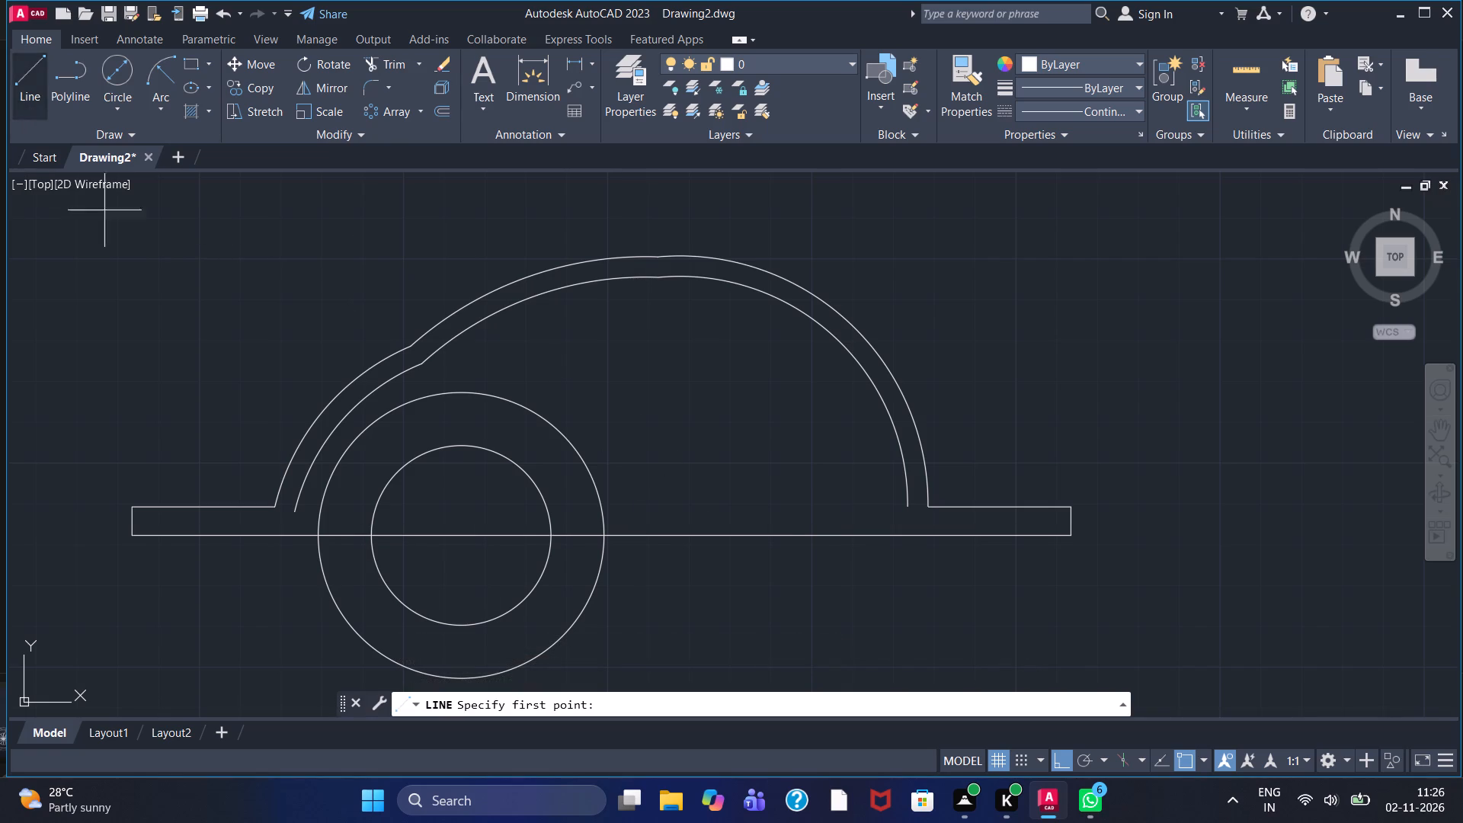
double_click(908, 536)
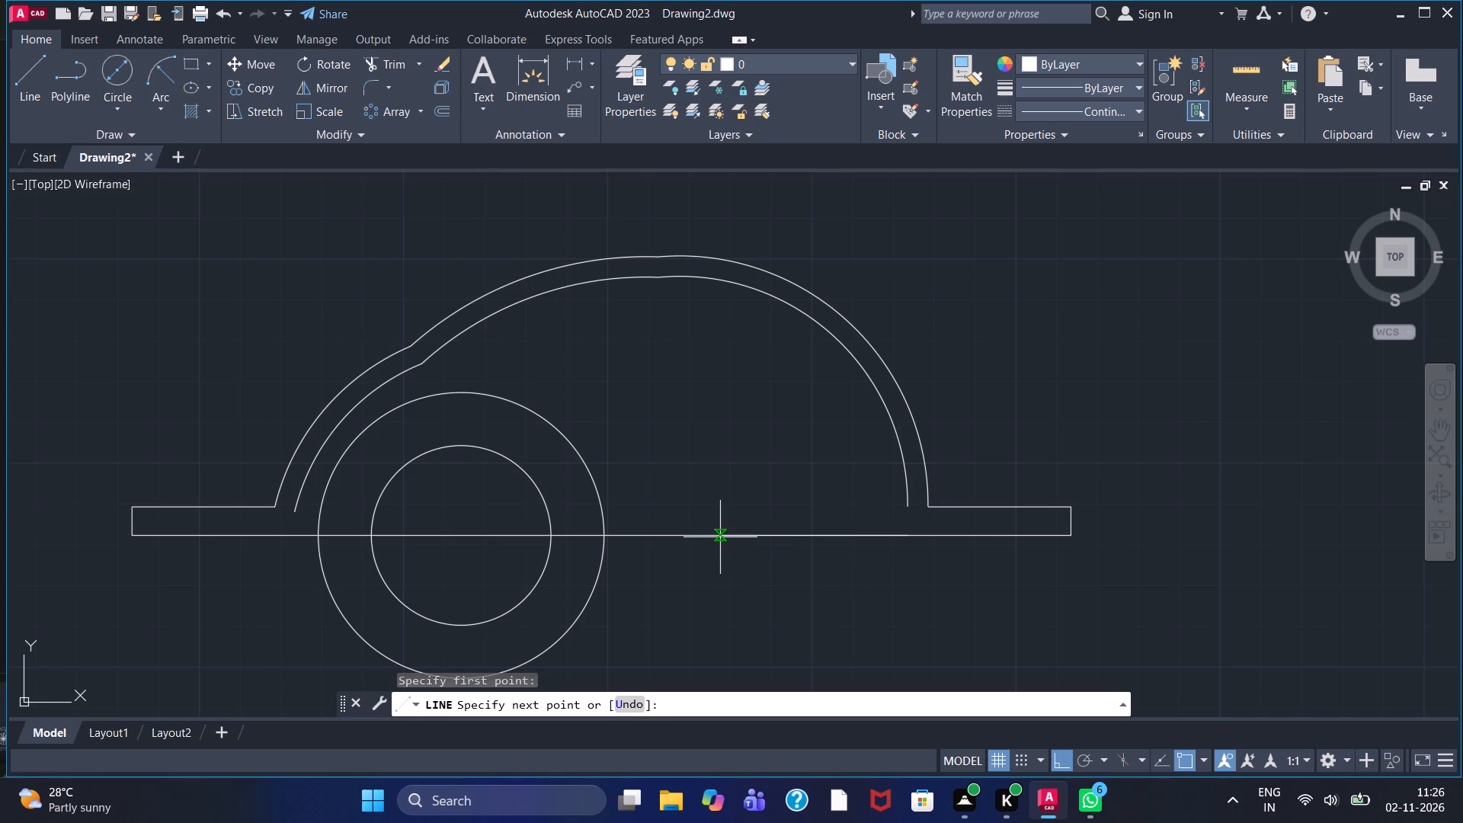
type("40")
key("Return")
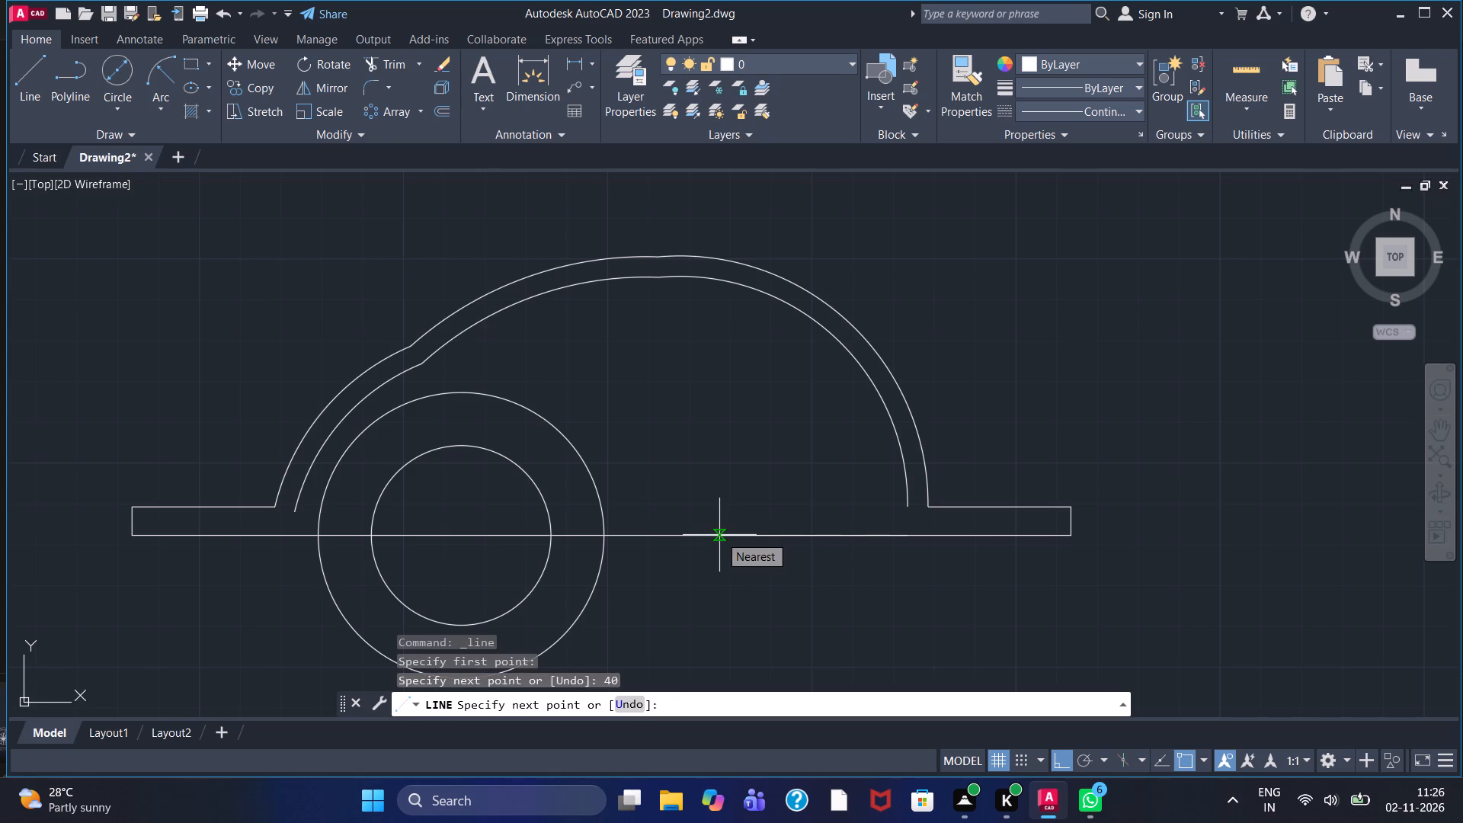
key("Escape")
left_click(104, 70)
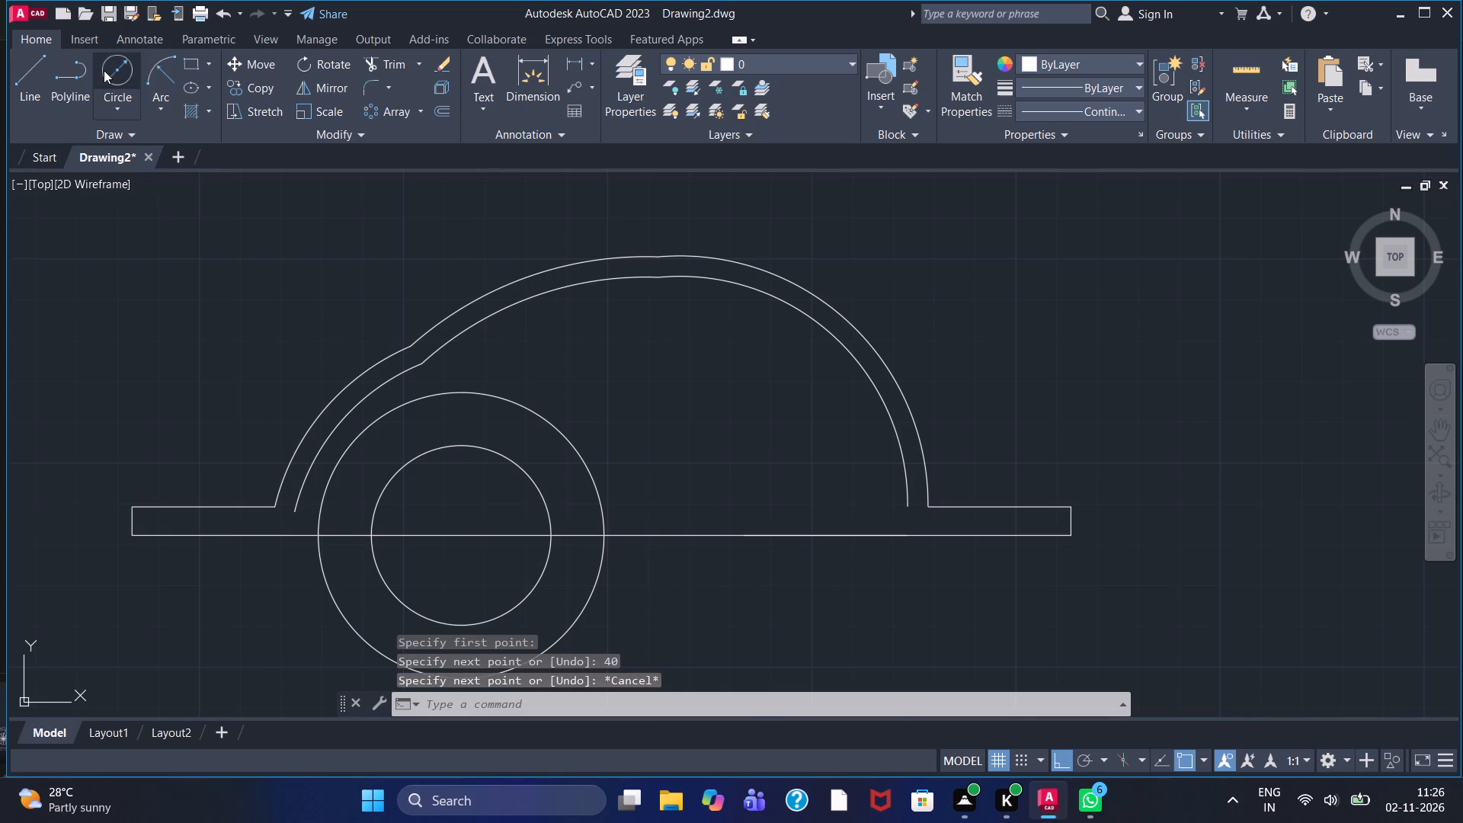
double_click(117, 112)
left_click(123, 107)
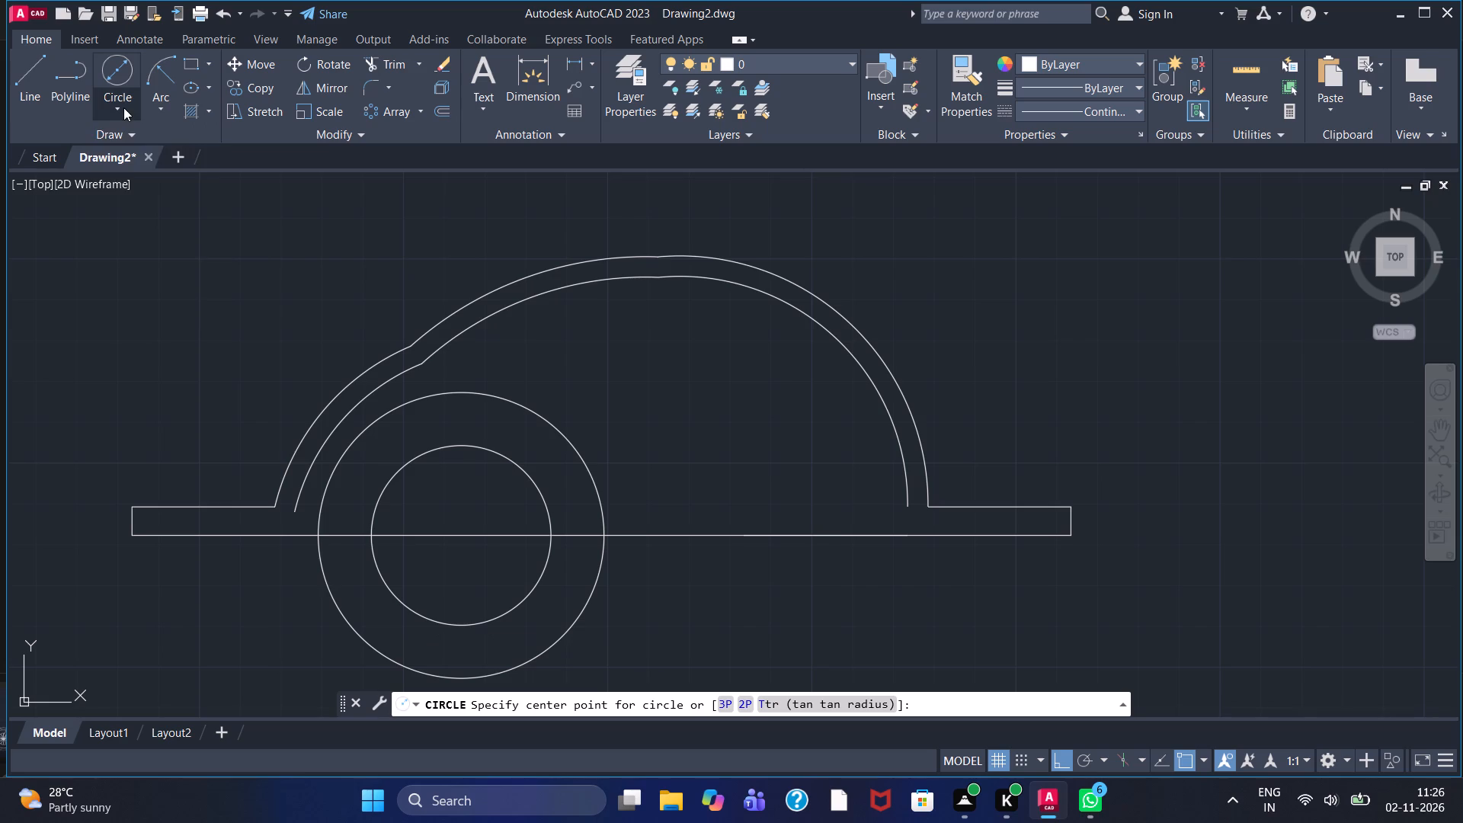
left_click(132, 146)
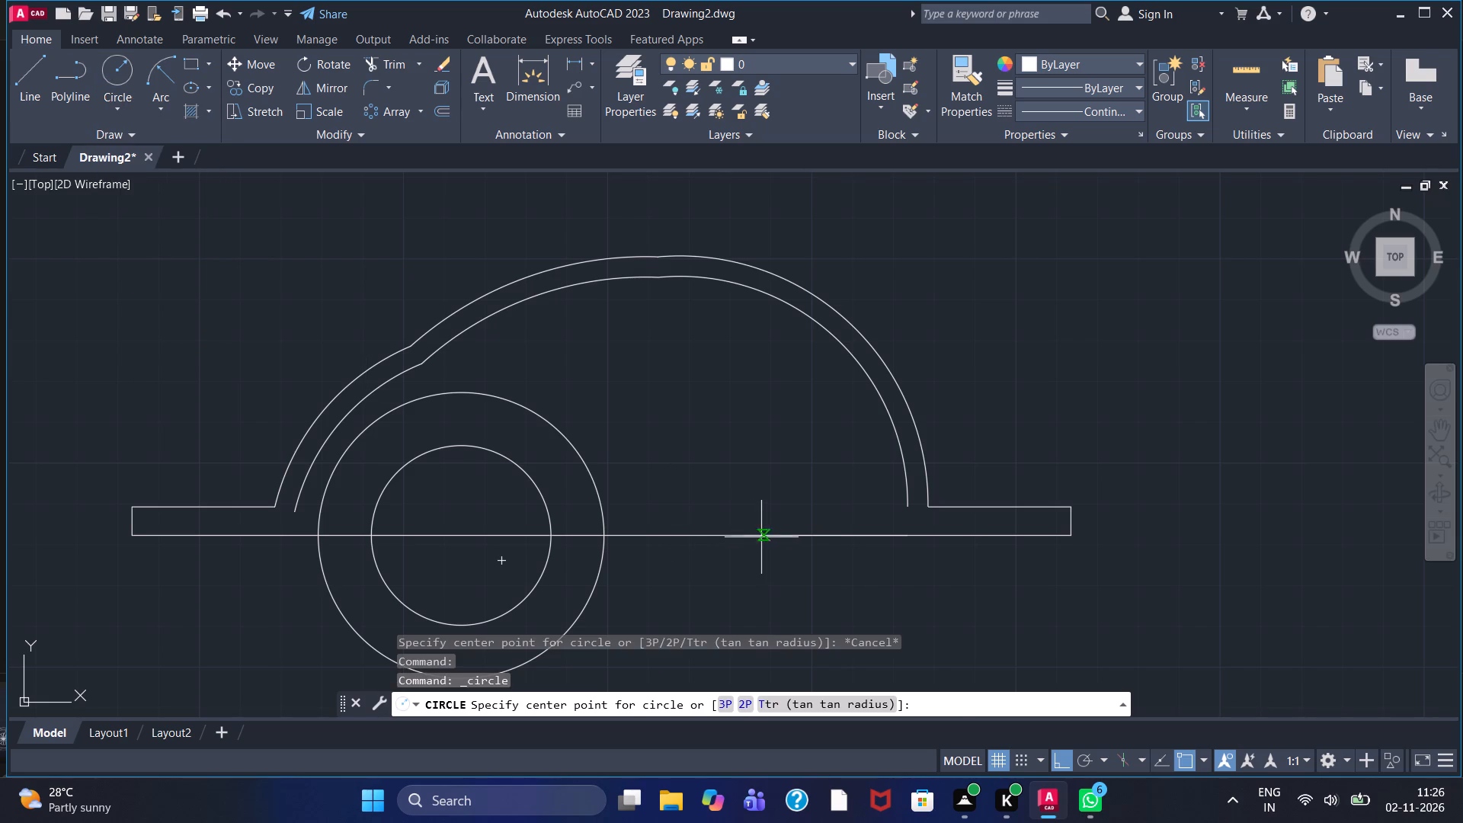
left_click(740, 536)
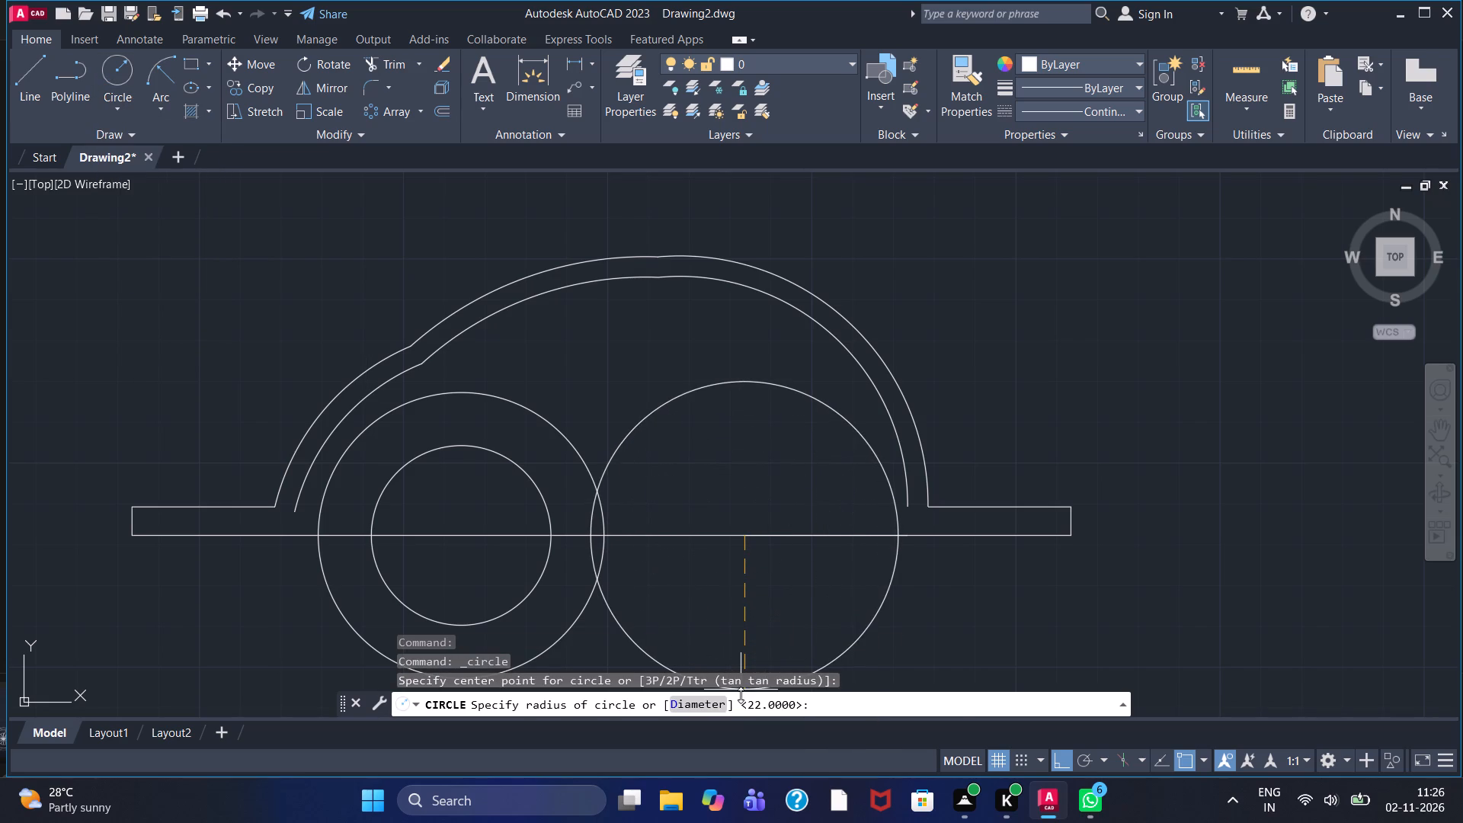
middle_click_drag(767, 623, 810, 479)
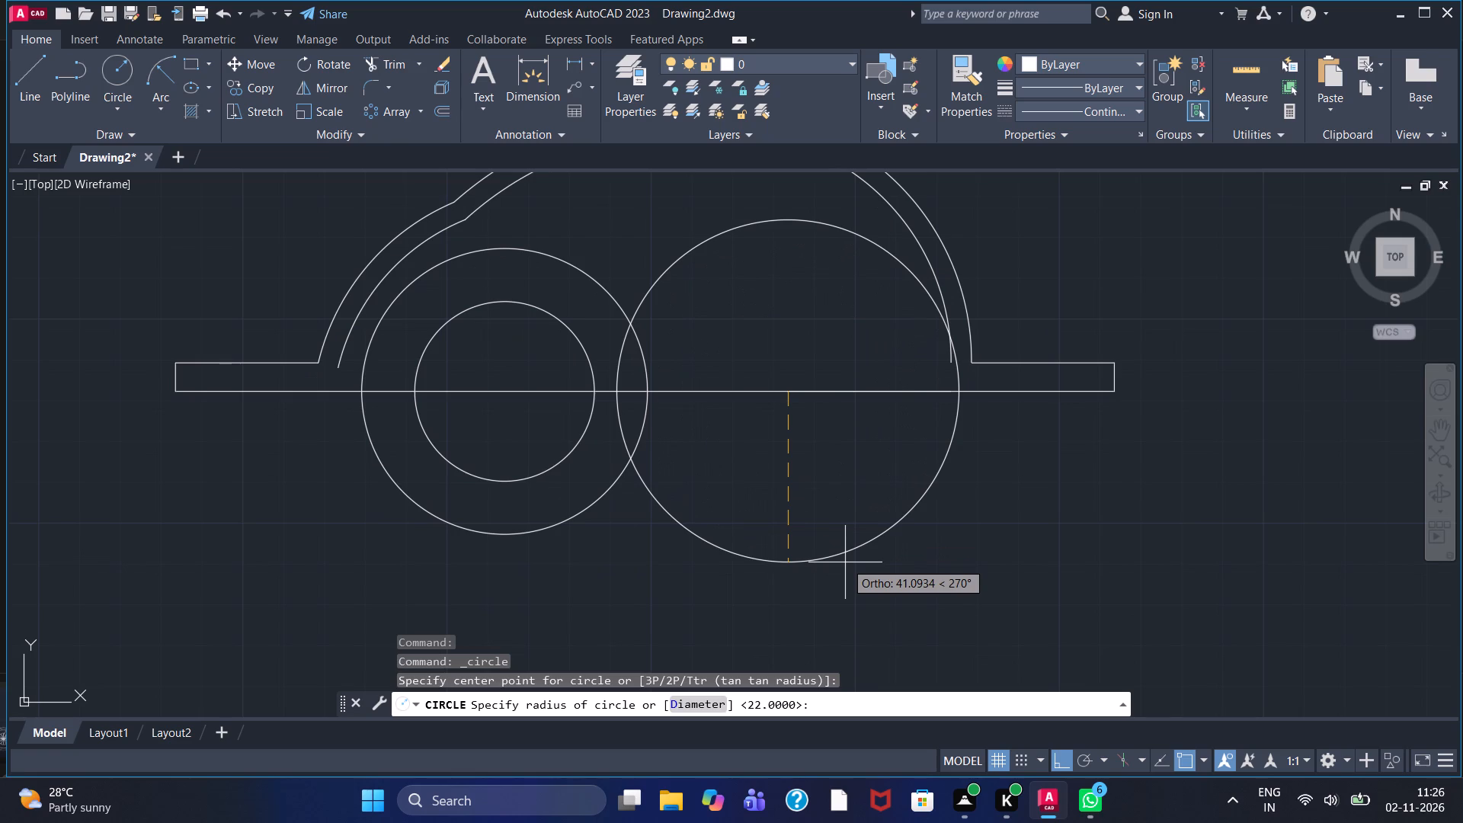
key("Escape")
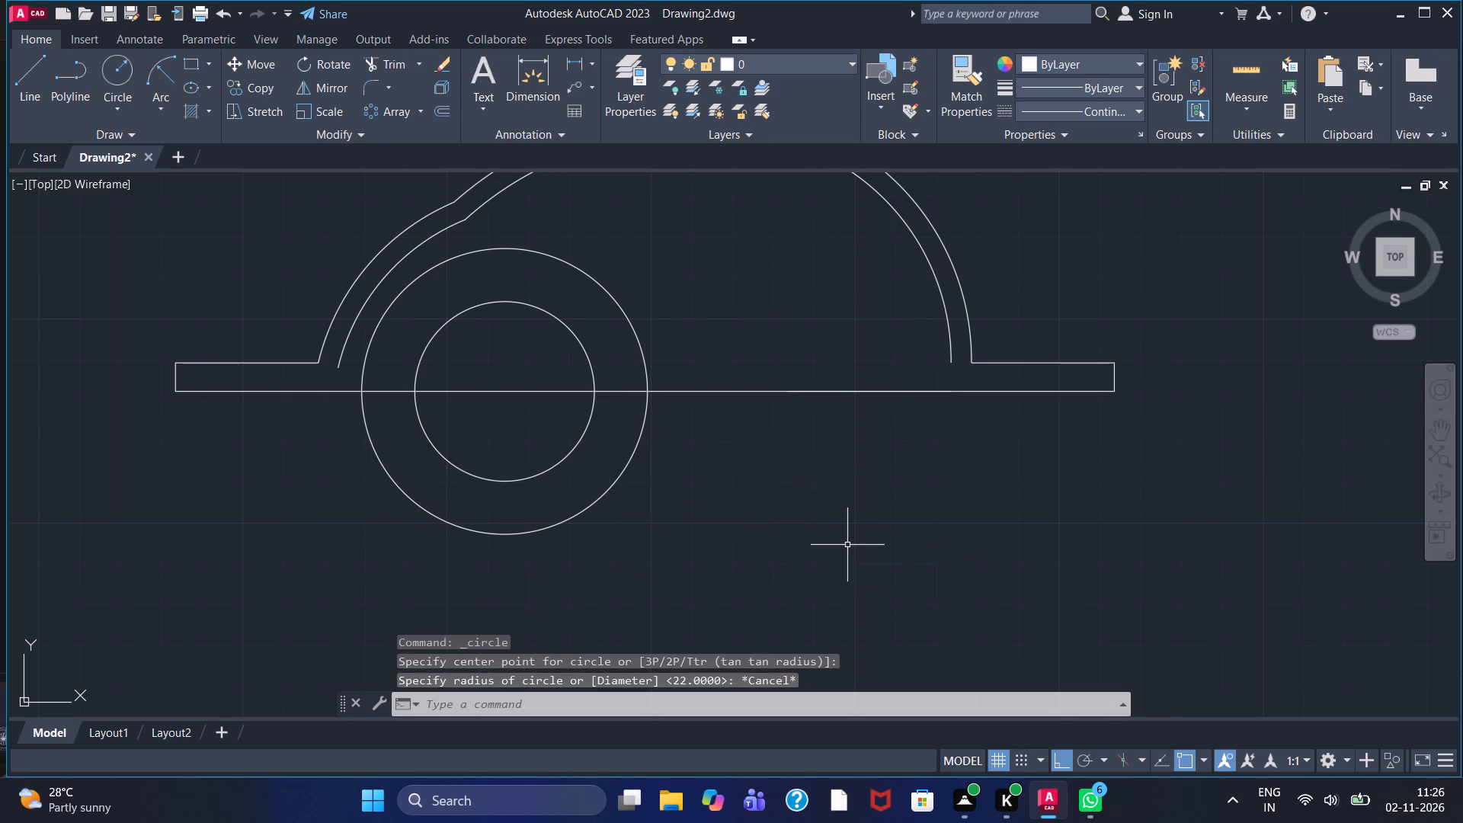
Draw a circle of about 33.45 radius centred on the base line, reaching the lower end of the inner right arc.
left_click(118, 67)
left_click(818, 393)
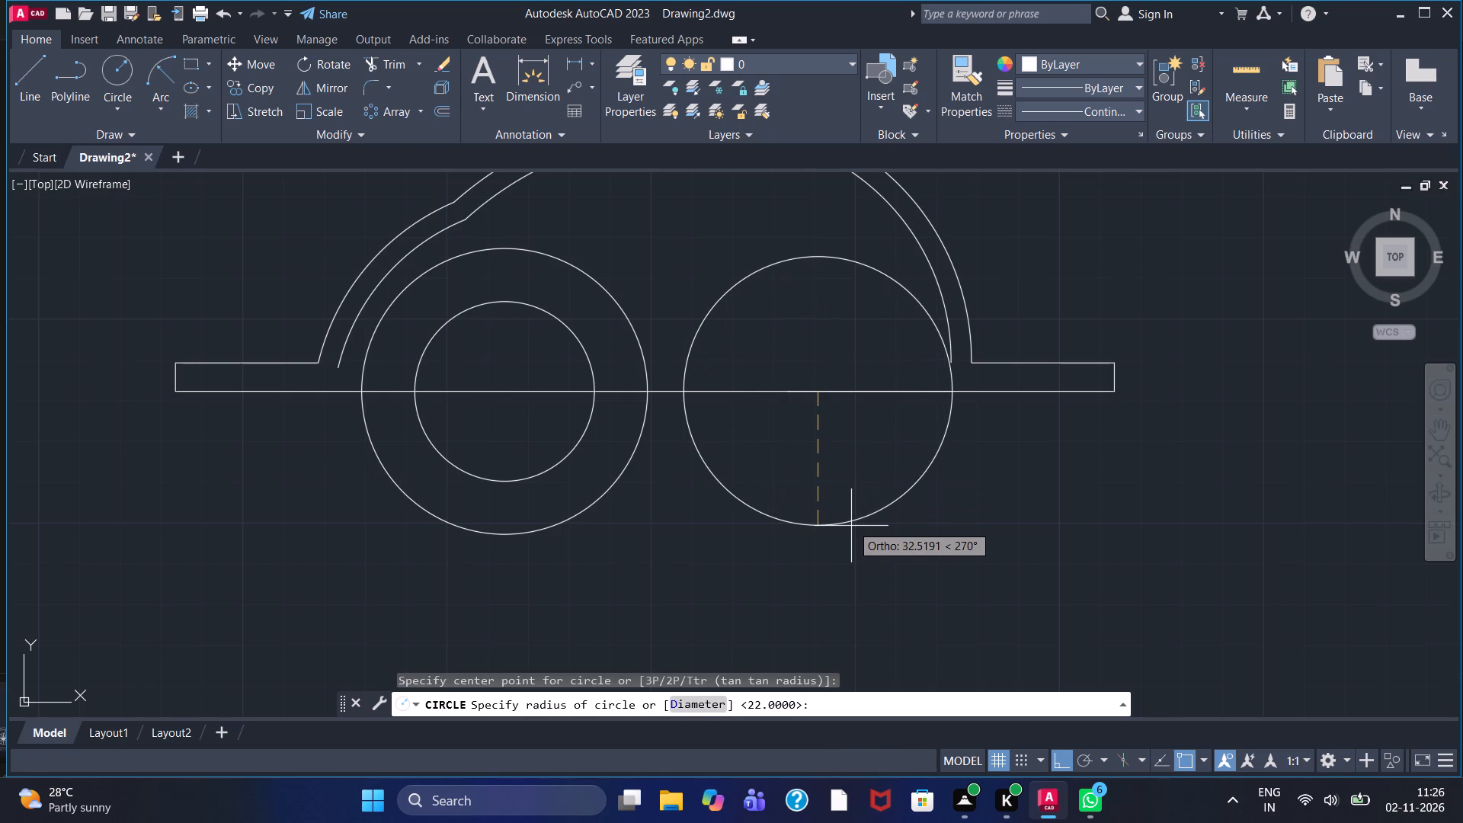
left_click(853, 528)
right_click(853, 528)
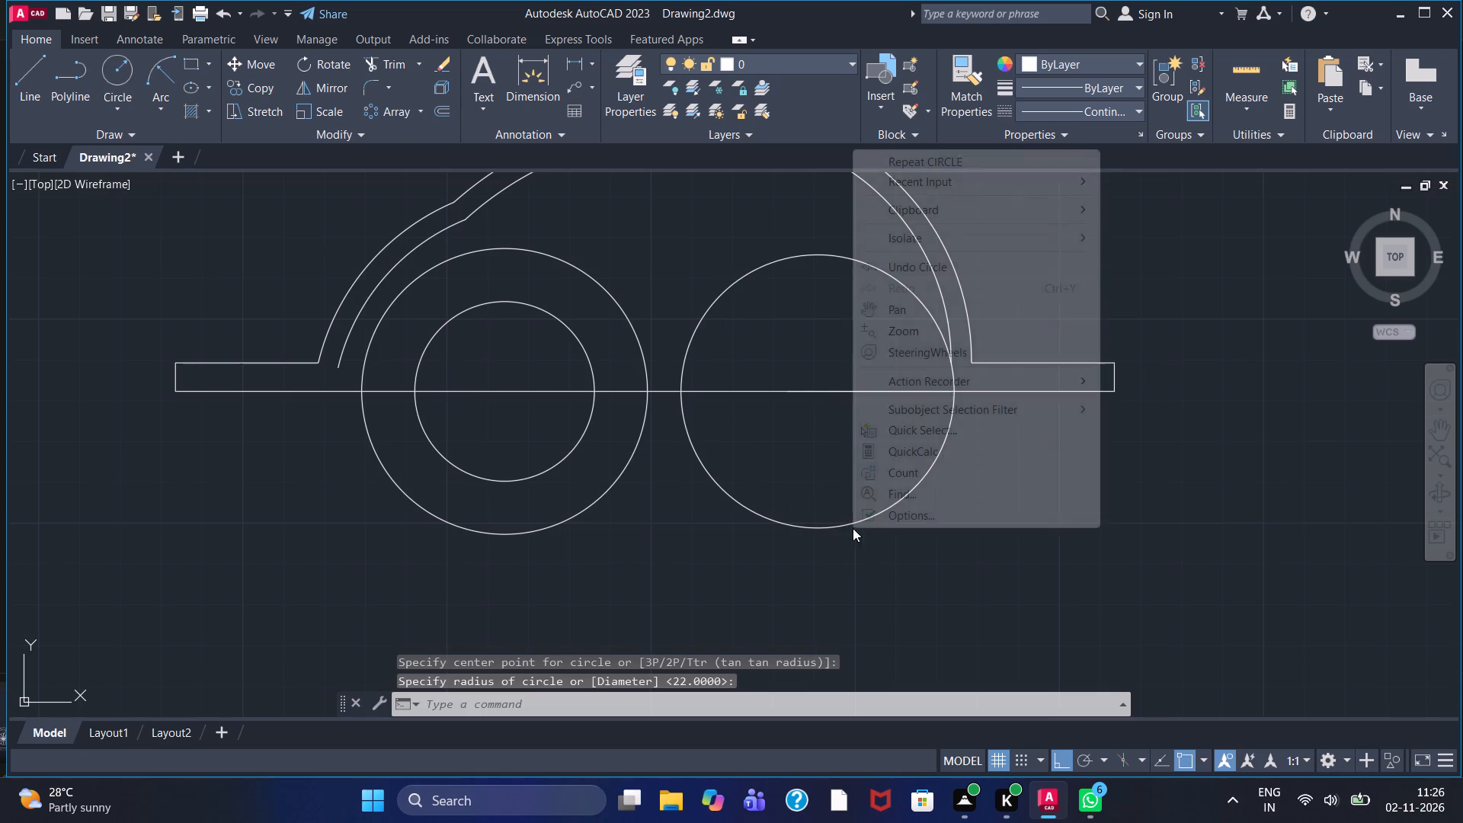
left_click(725, 216)
left_click(765, 223)
Trim the short end of the inner right arc that extends past its crossing with the right circle.
scroll(933, 366, "up", 2)
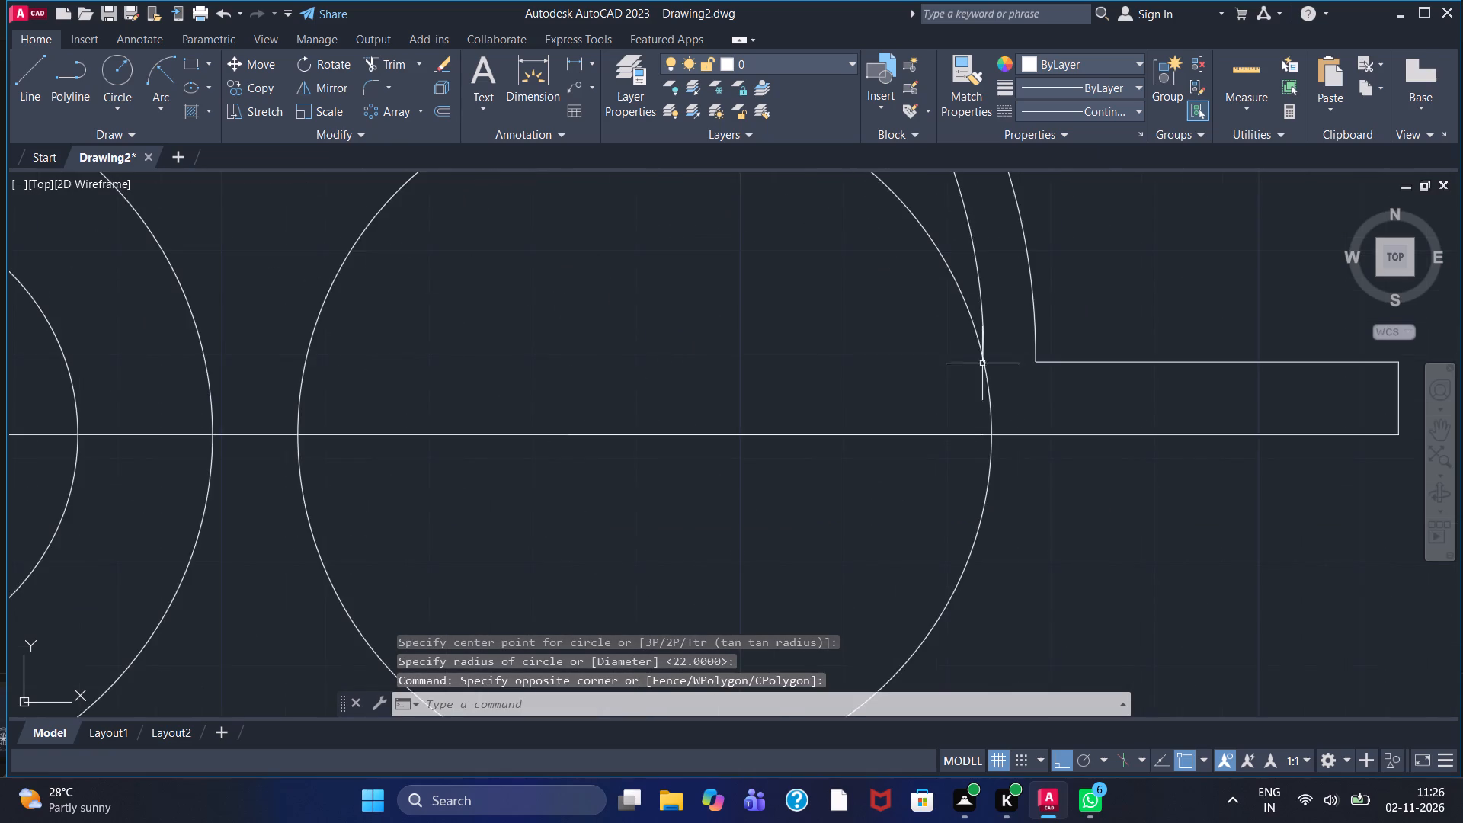
scroll(1004, 367, "up", 3)
scroll(943, 365, "up", 3)
scroll(819, 318, "up", 3)
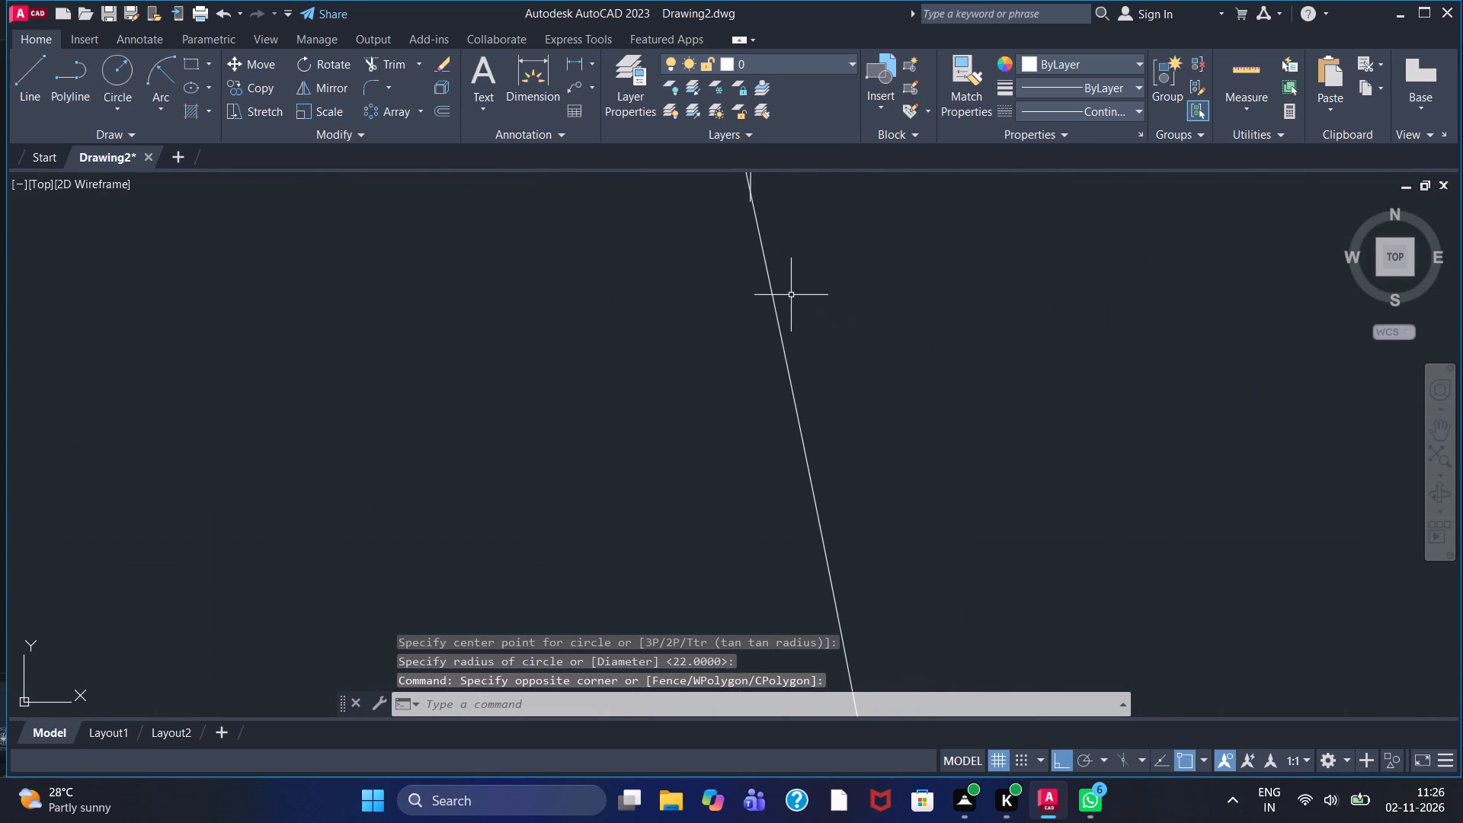
scroll(771, 266, "up", 2)
middle_click_drag(715, 268, 856, 664)
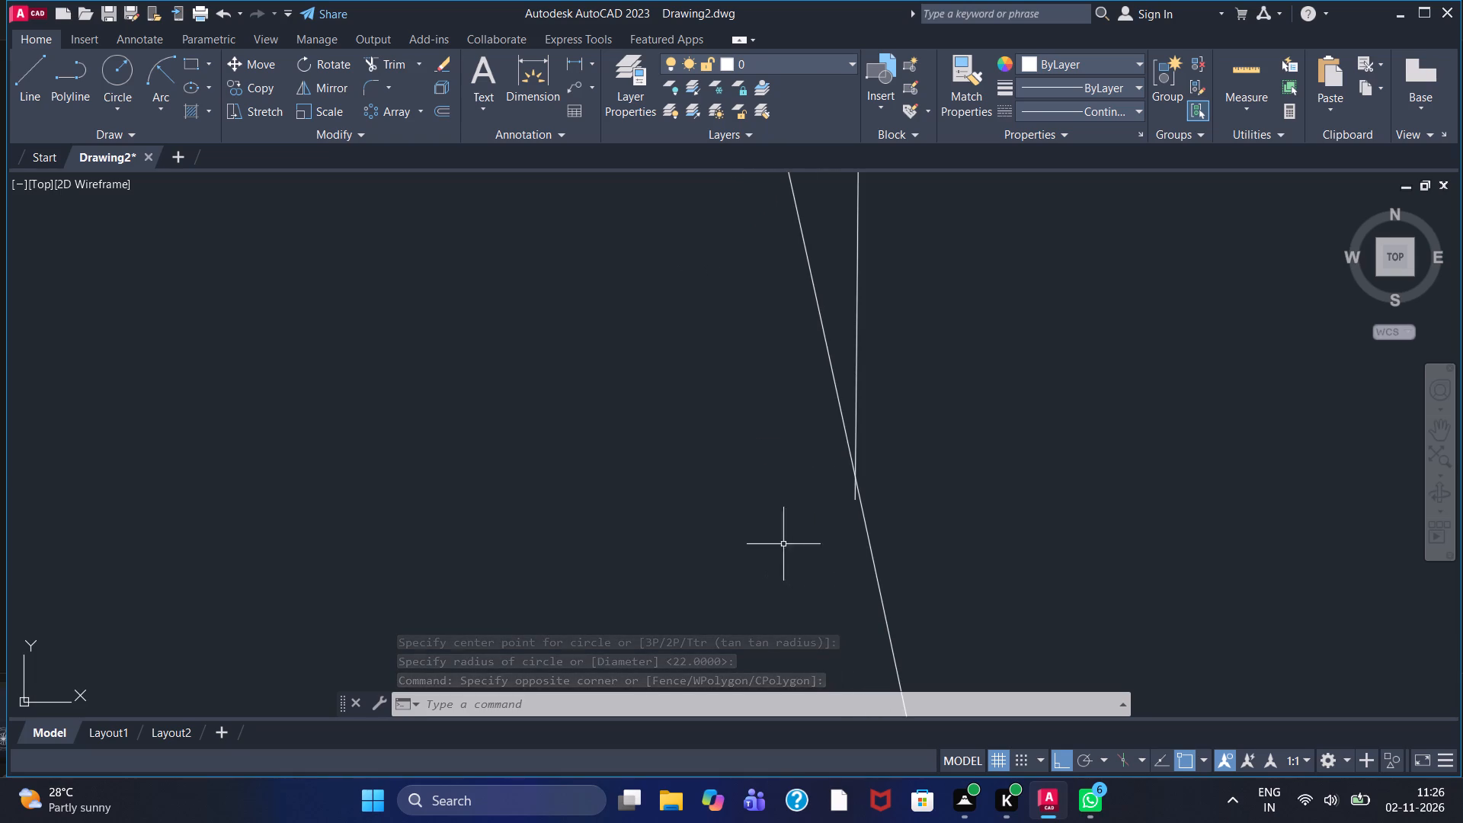
left_click(380, 59)
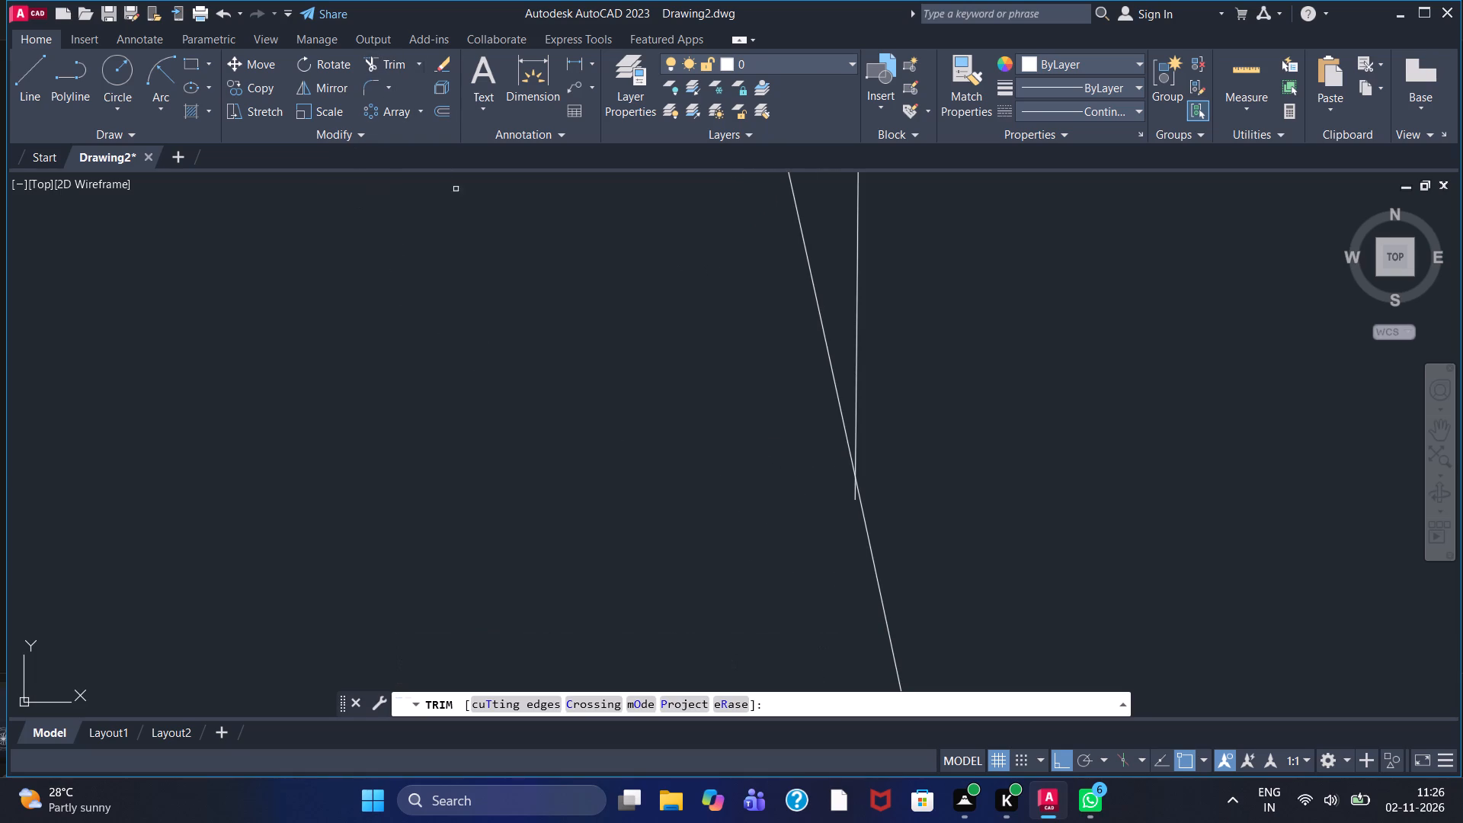
scroll(752, 562, "up", 2)
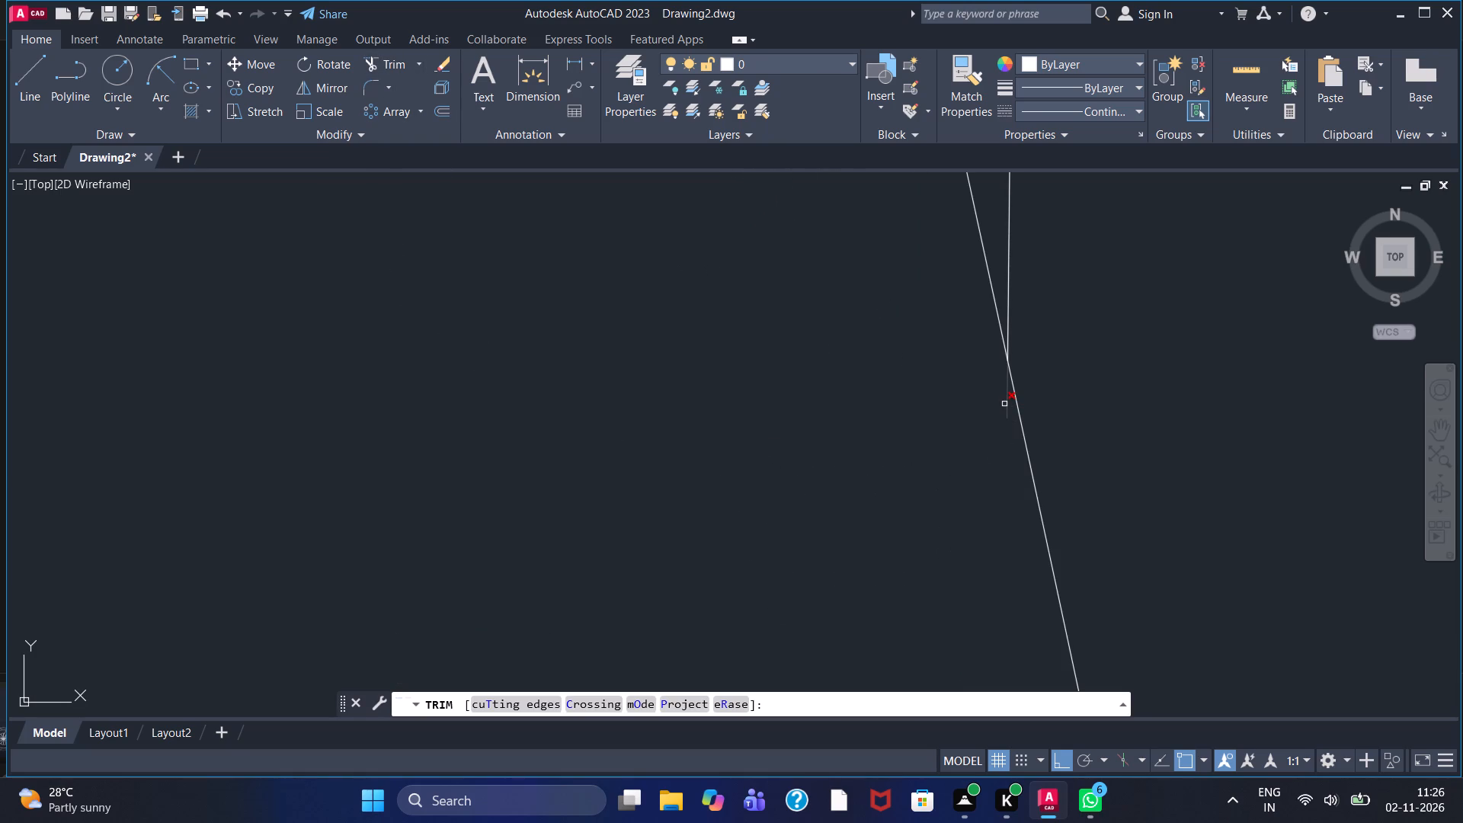
left_click(1007, 409)
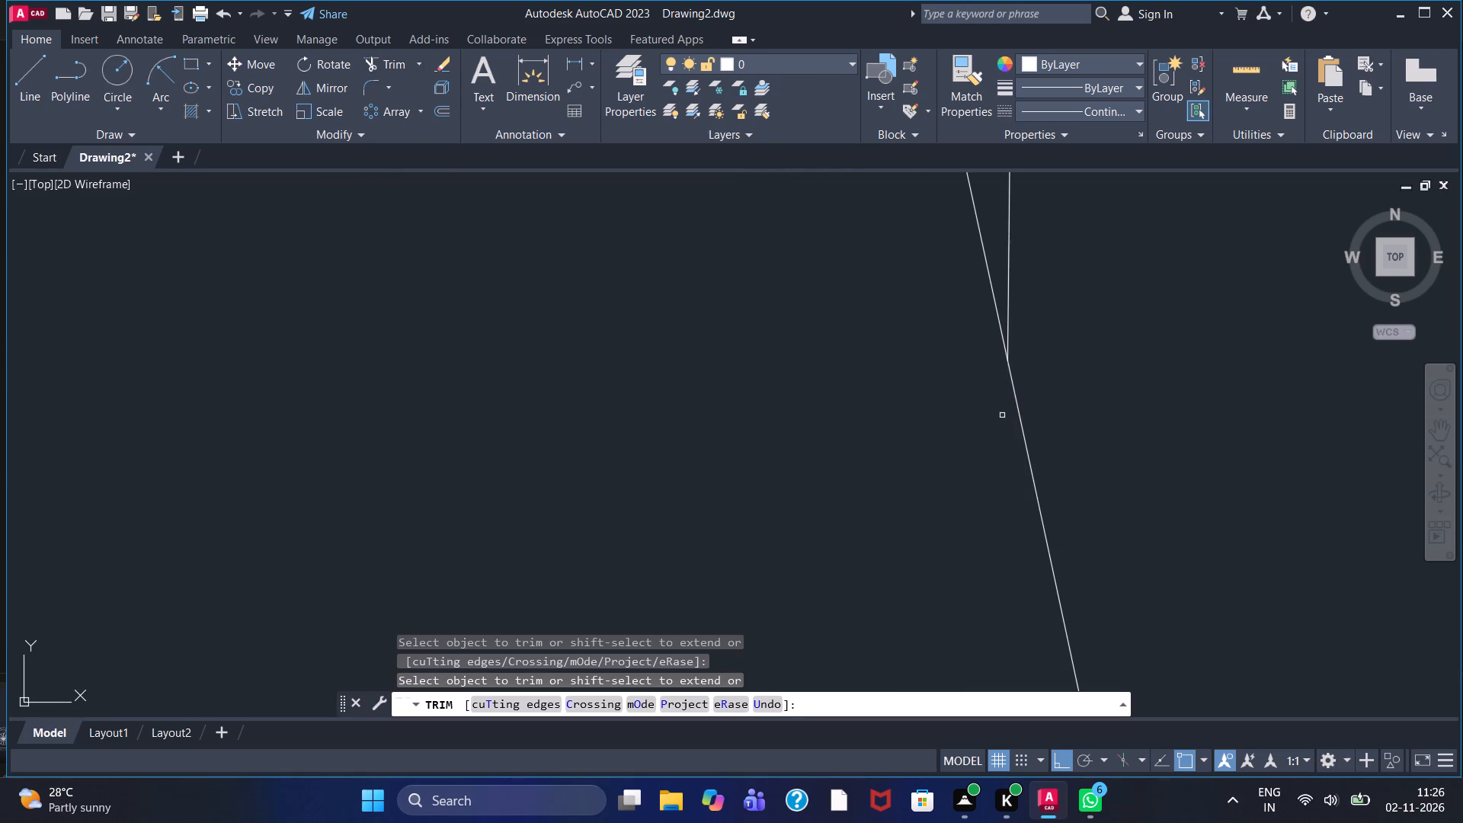
Trim the lower halves of the right circle and both concentric left circles below the base line.
scroll(994, 424, "down", 11)
scroll(760, 517, "down", 2)
scroll(587, 464, "down", 2)
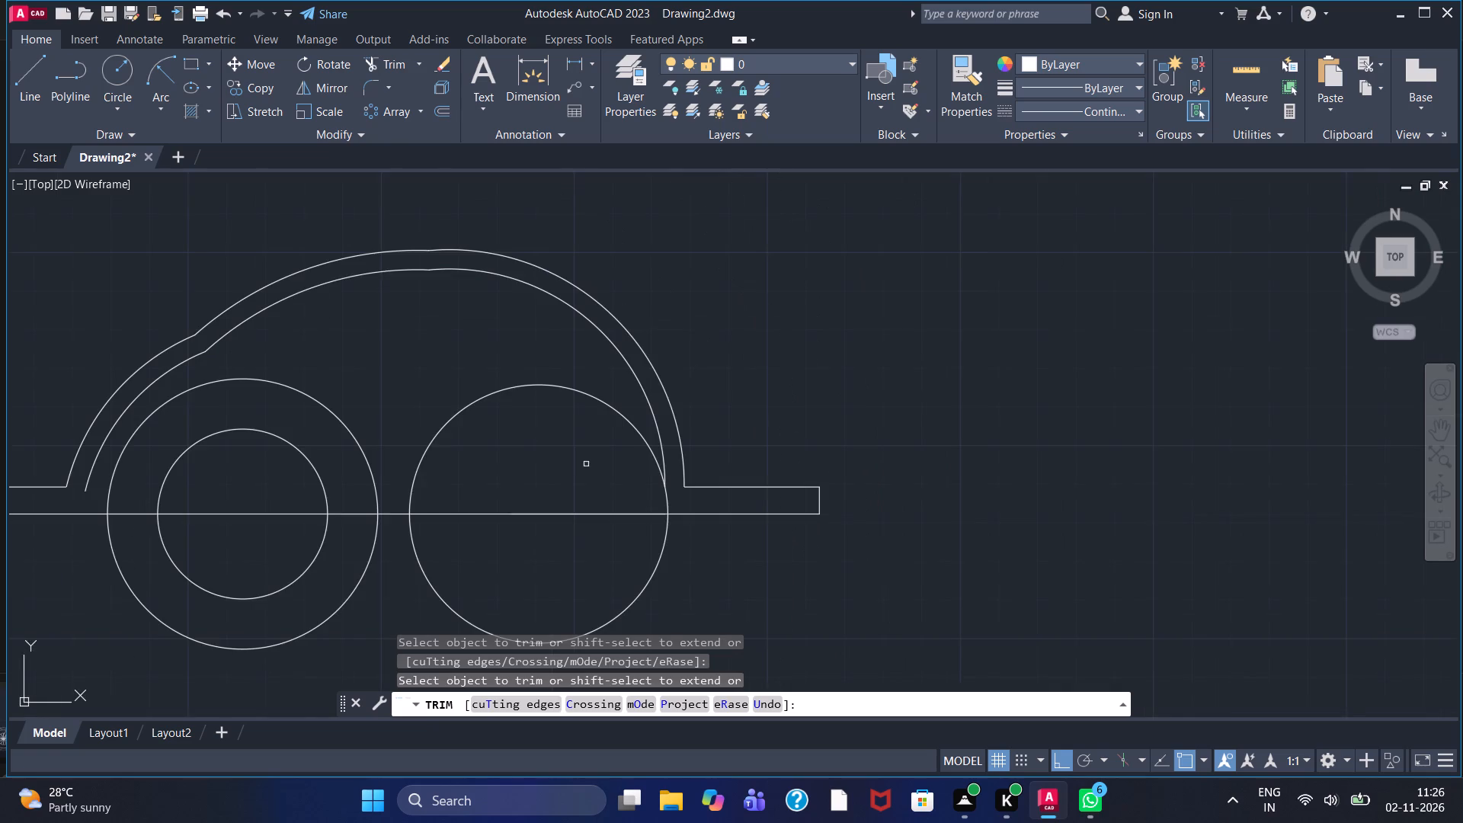
middle_click_drag(517, 466, 767, 392)
scroll(767, 392, "down", 1)
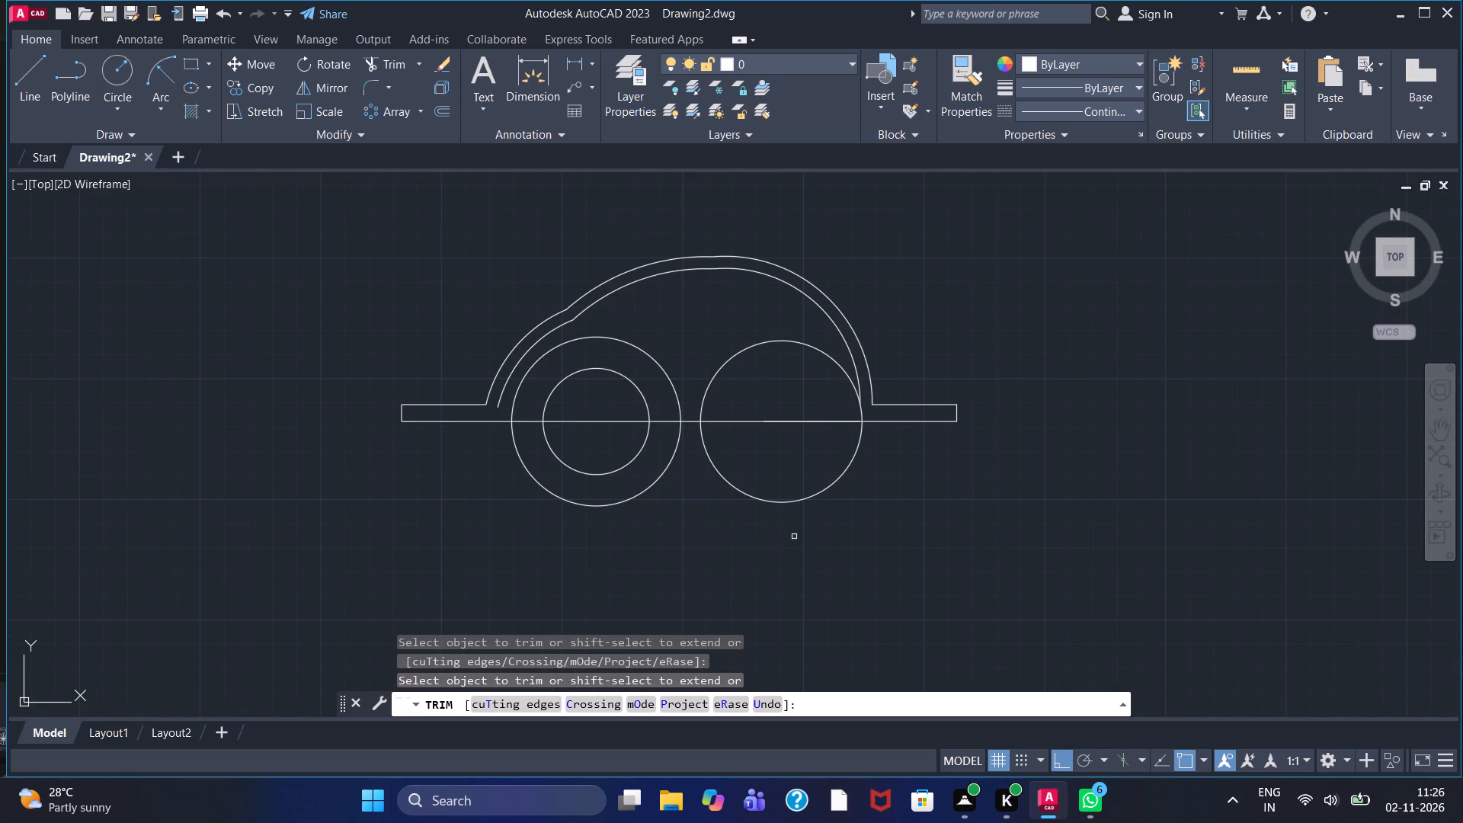
left_click(796, 501)
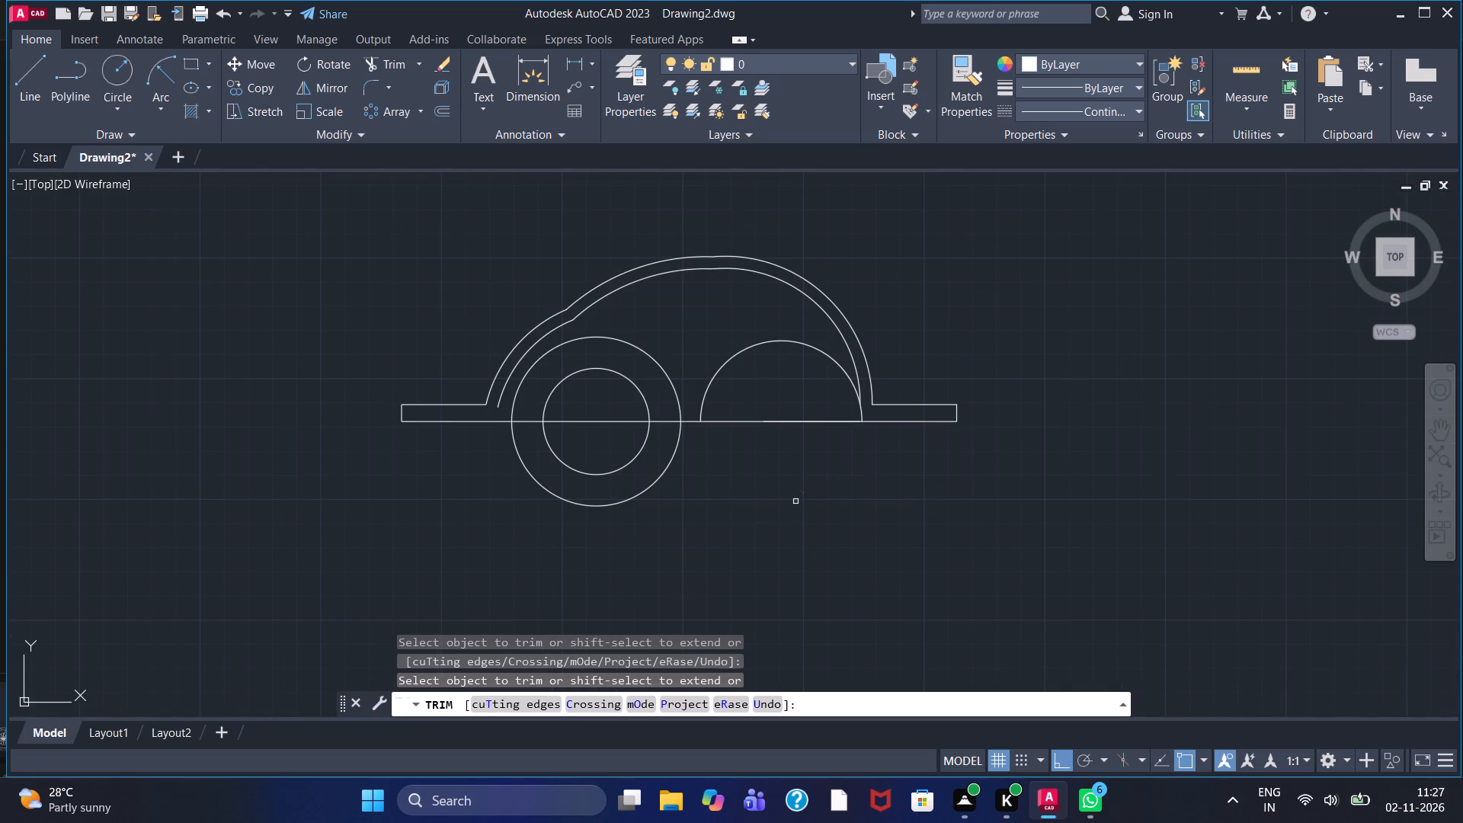
left_click(614, 509)
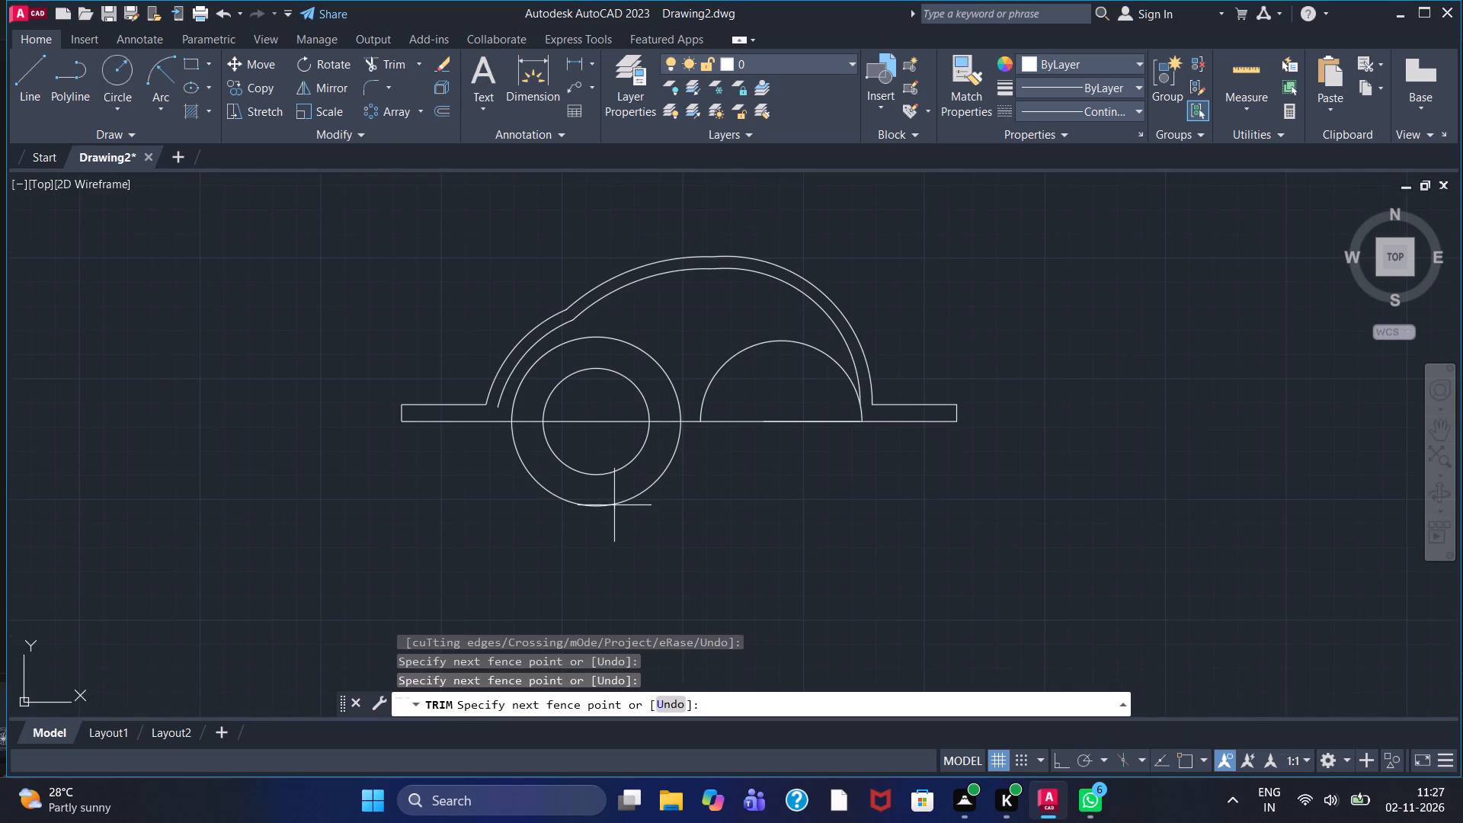
left_click(611, 469)
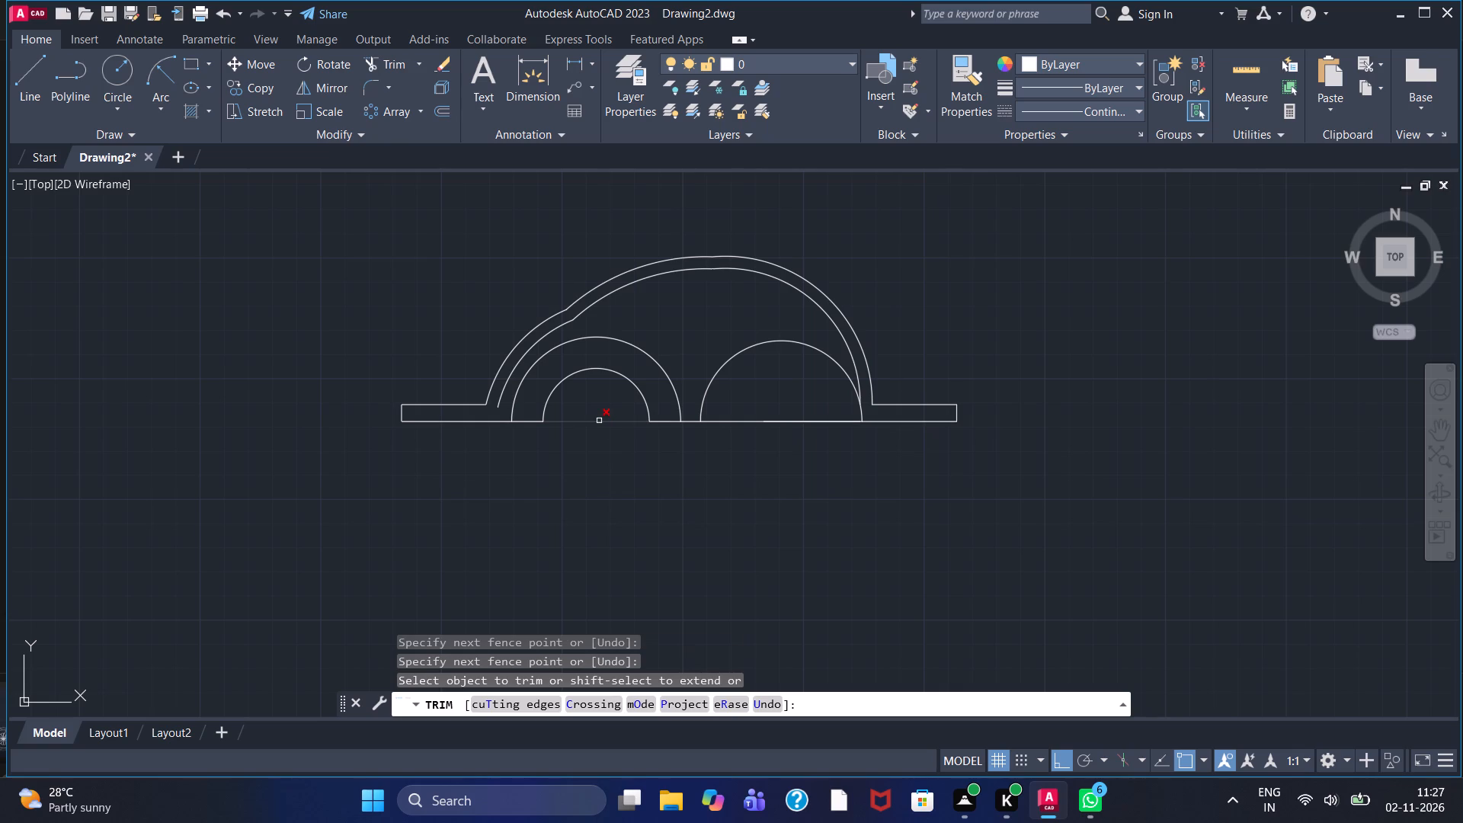
Trim the base line segments inside the small left half circle and the right half circle.
left_click(599, 421)
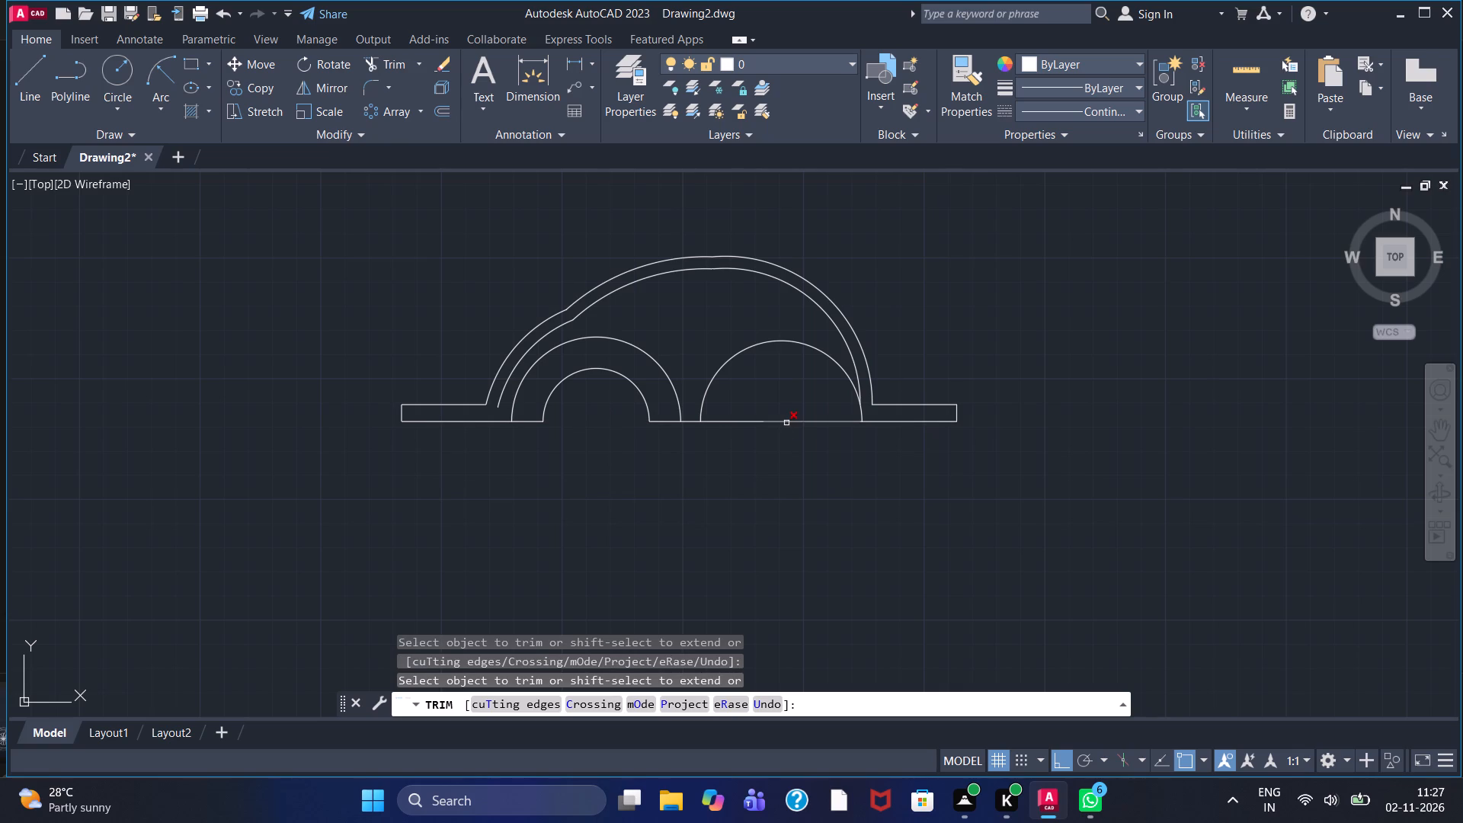
left_click(786, 423)
left_click(763, 424)
Draw a 20-radius circle concentric with the right half circle.
scroll(748, 428, "down", 1)
middle_click_drag(748, 434, 814, 564)
scroll(743, 548, "up", 3)
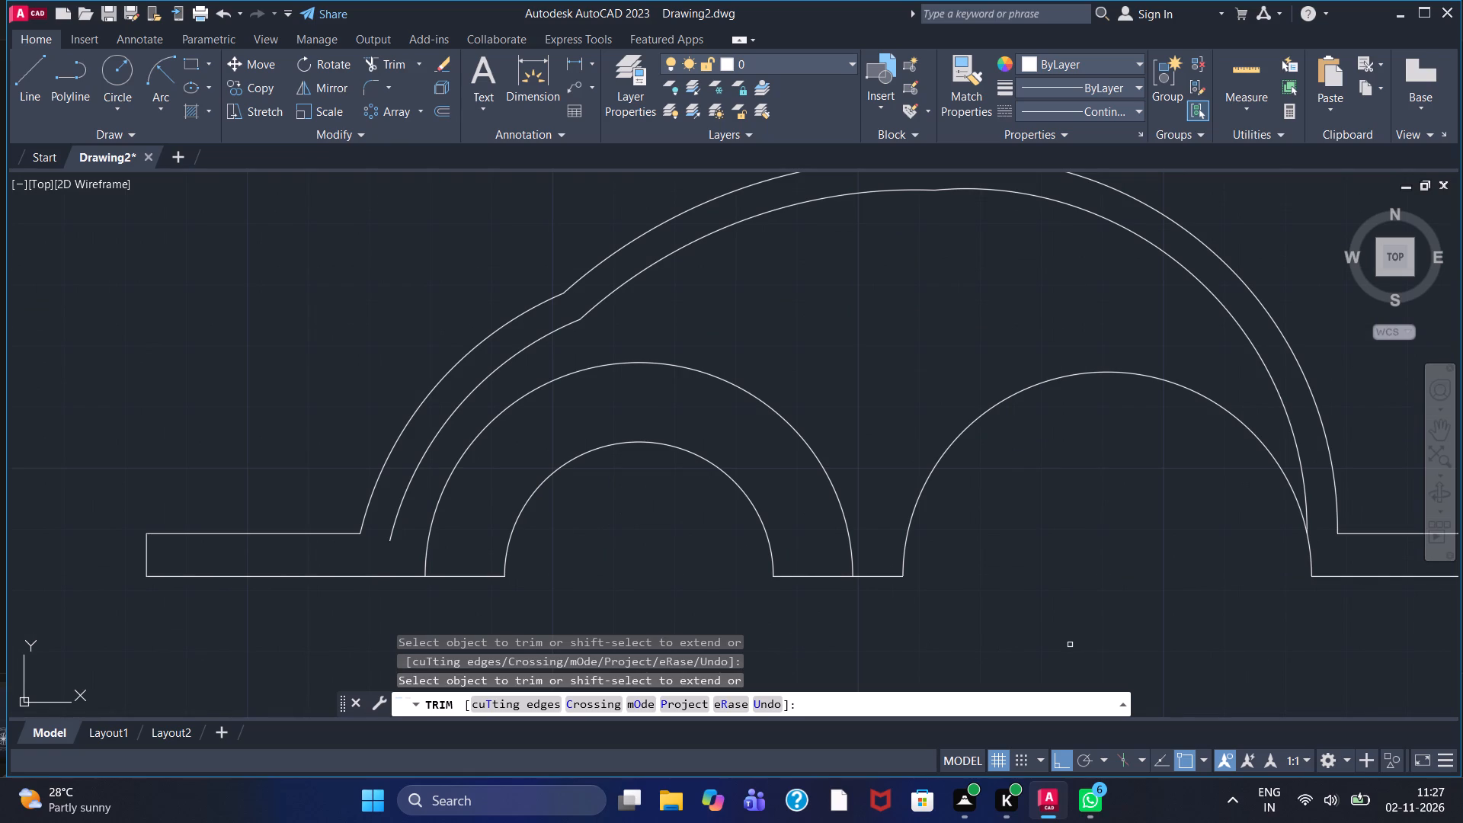
scroll(1066, 648, "down", 2)
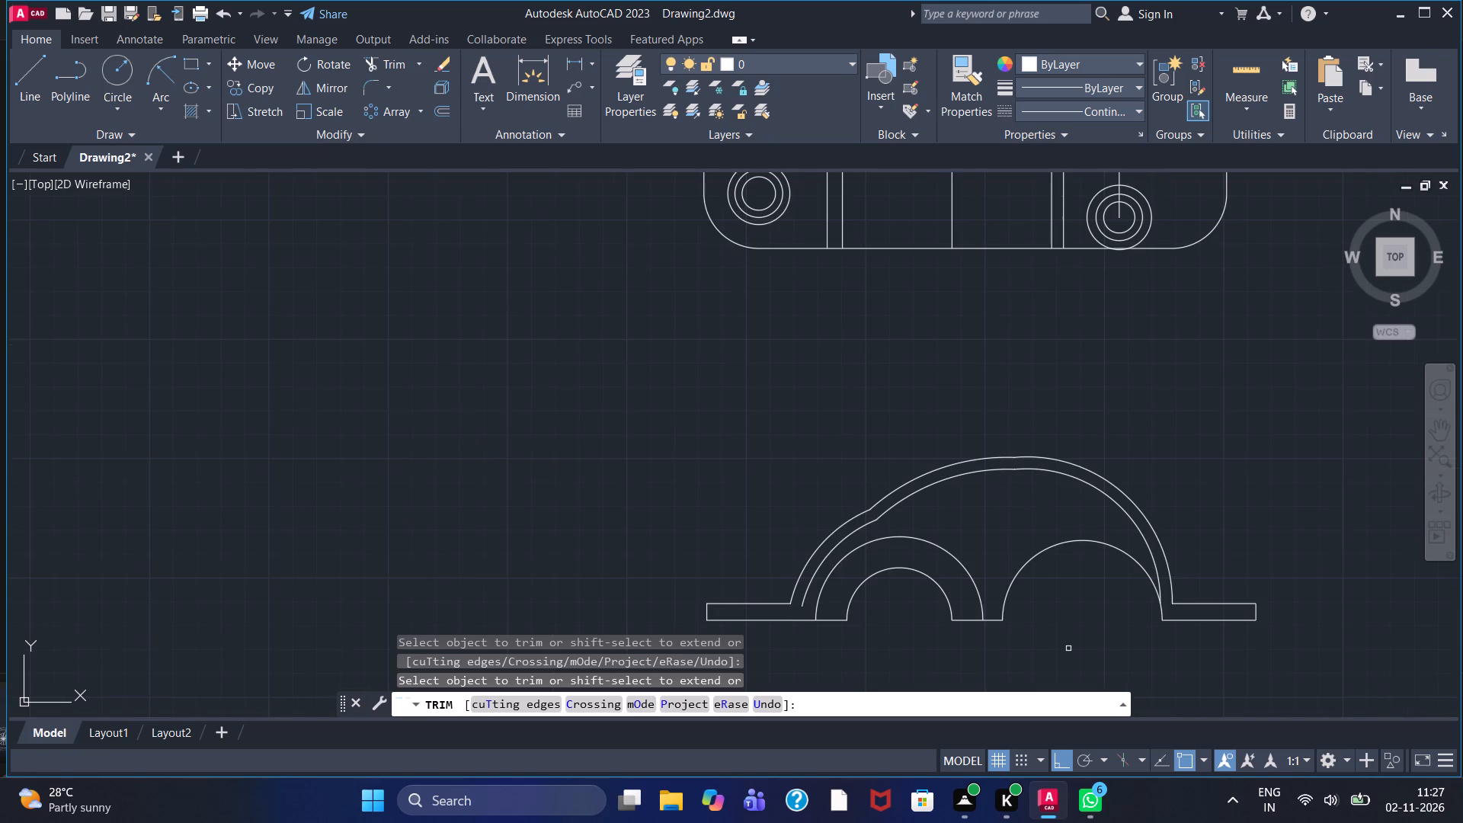
middle_click_drag(1068, 648, 1041, 559)
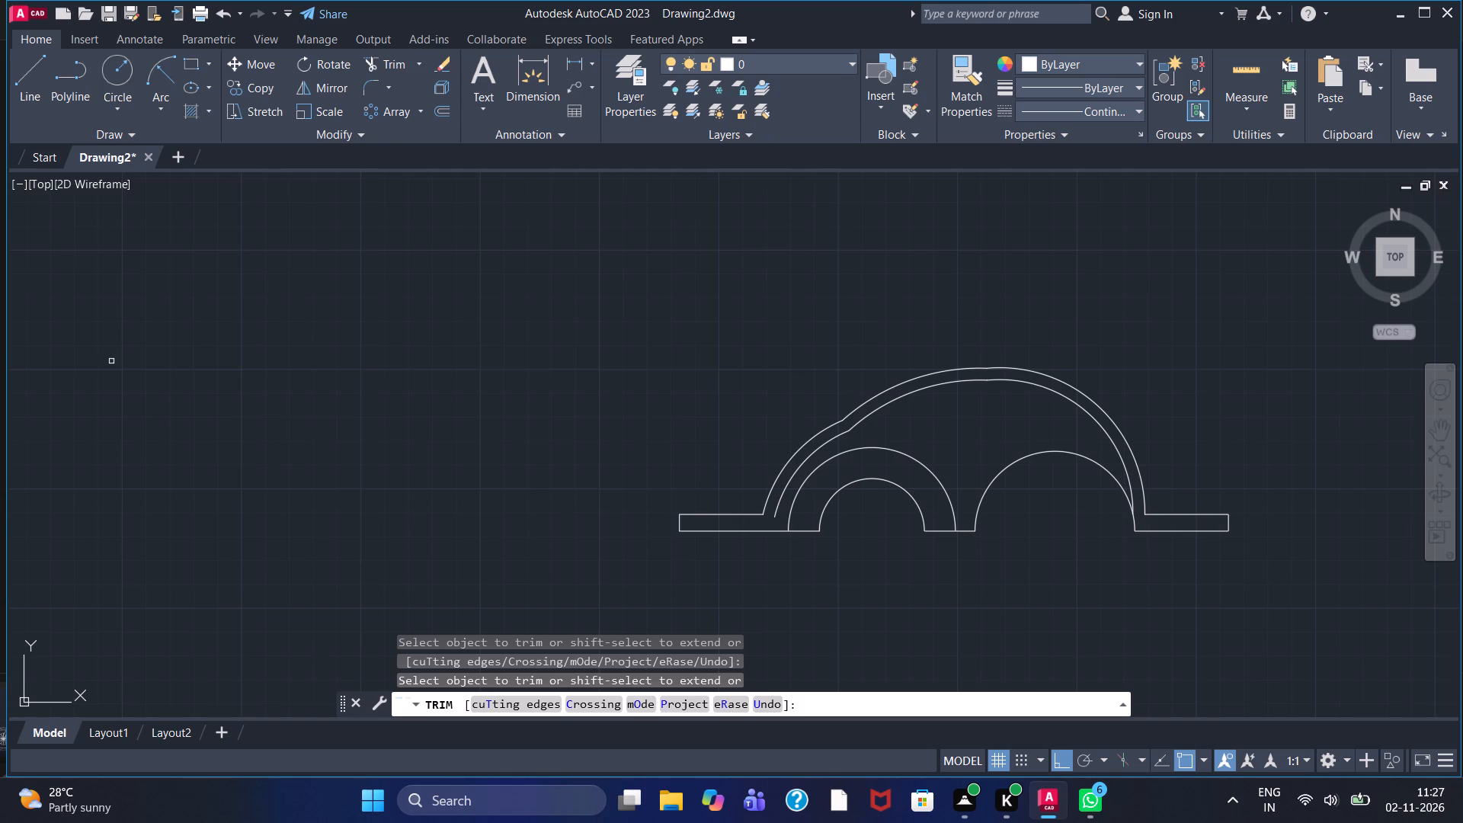
left_click(124, 71)
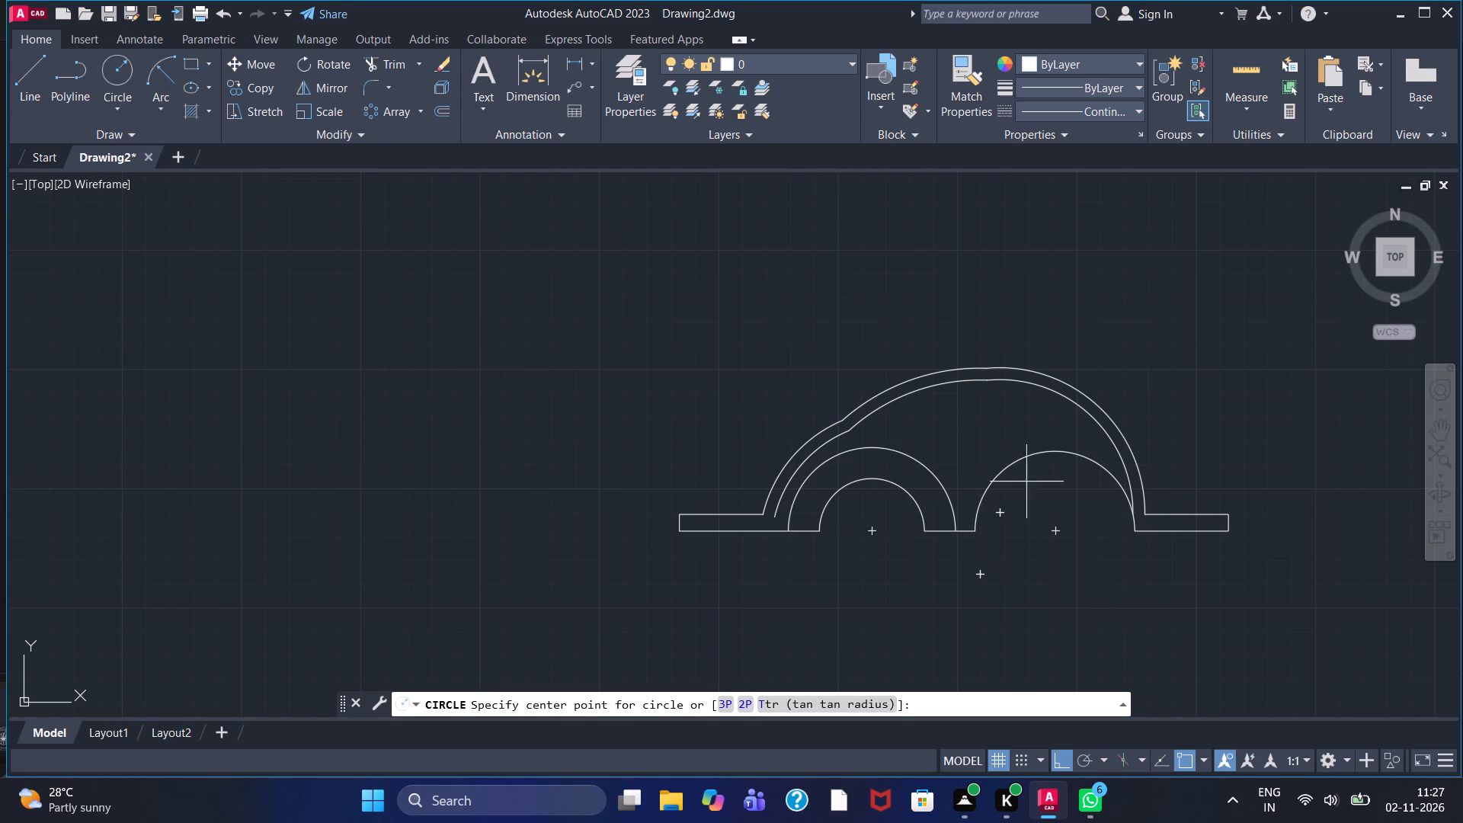
left_click(1058, 533)
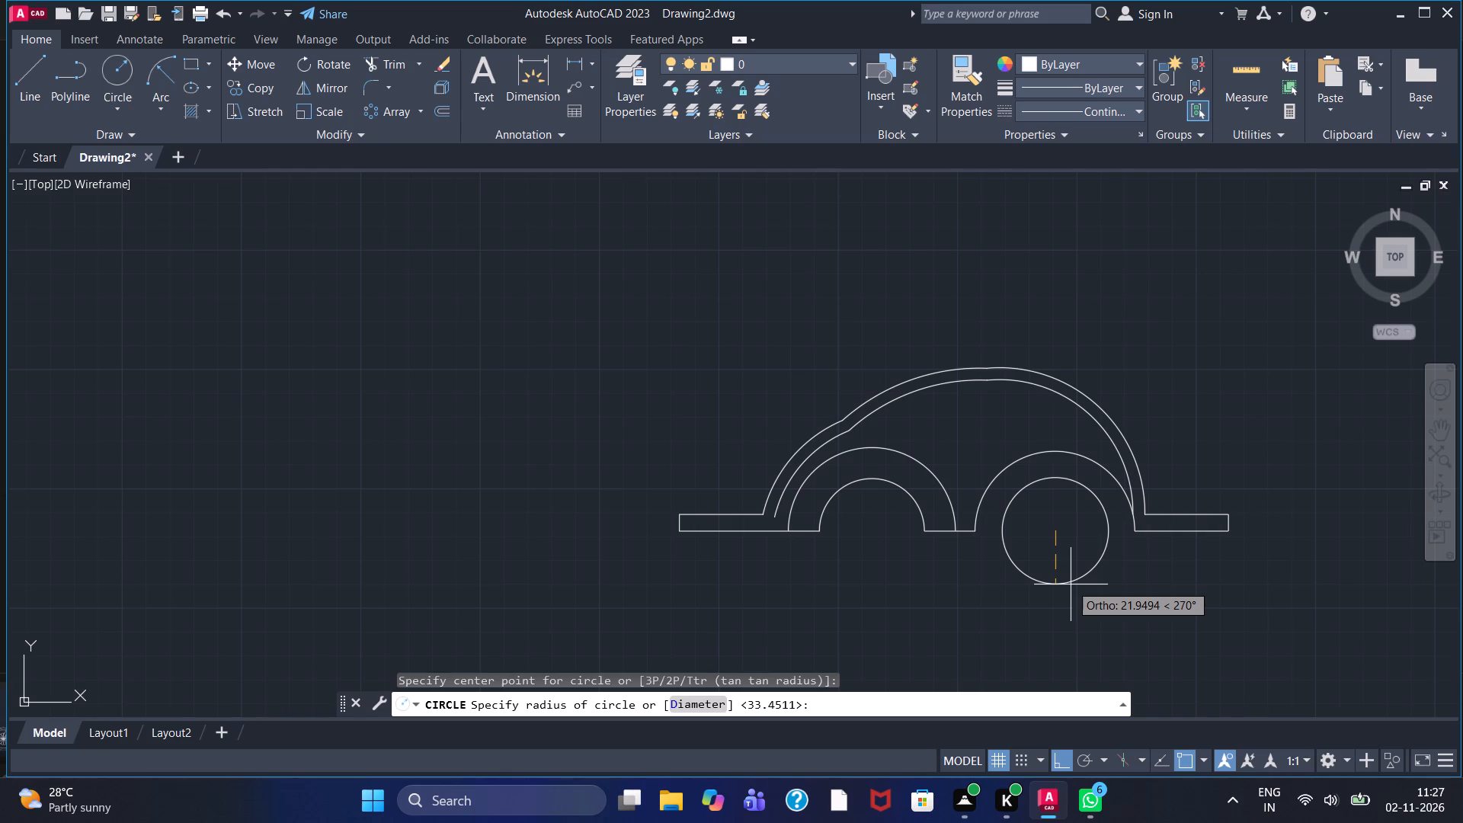
type("20")
key("Return")
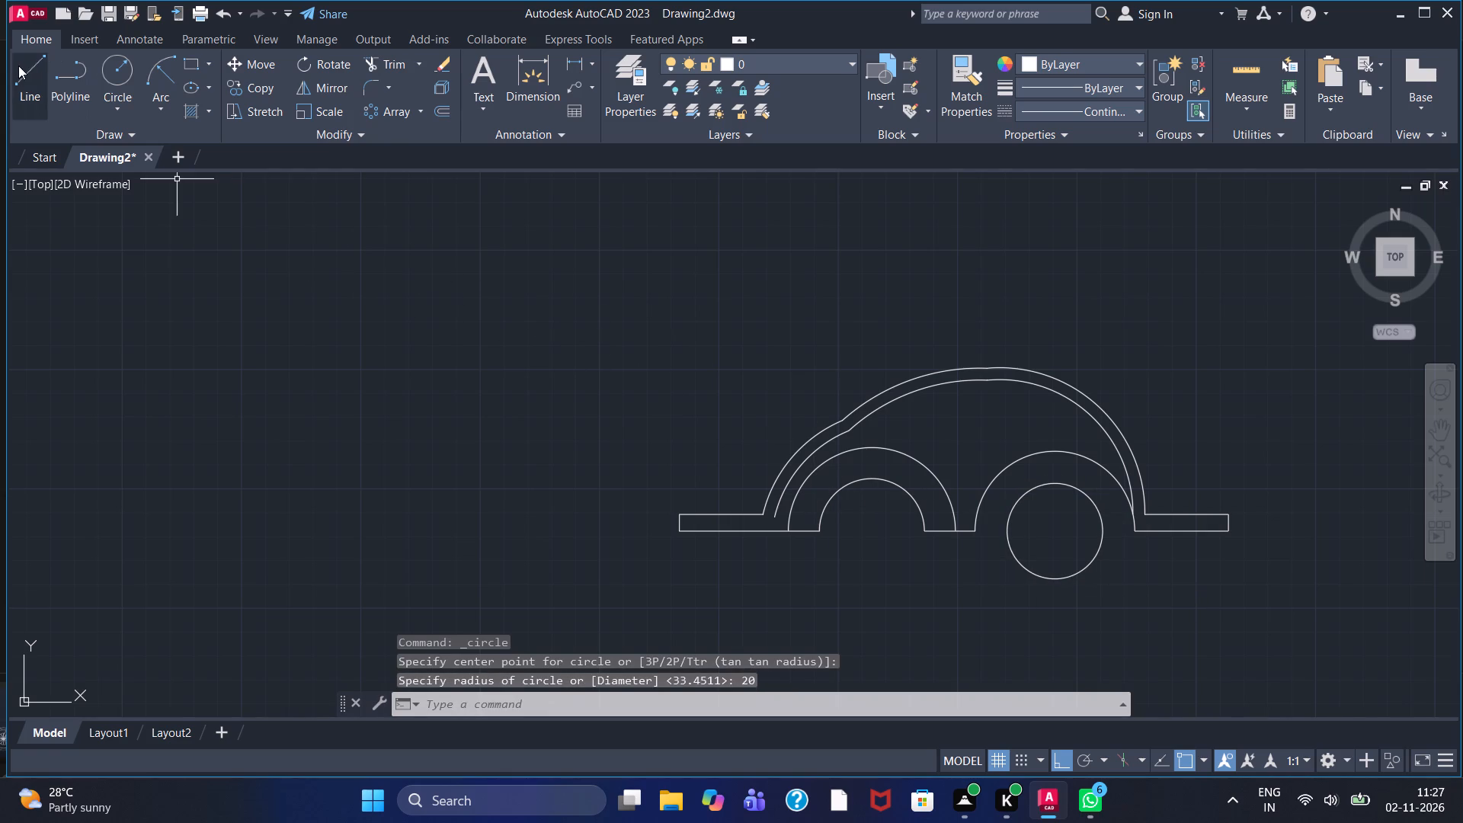
Draw a line closing the base between the two lower ends of the right half circle.
left_click_drag(18, 66, 64, 107)
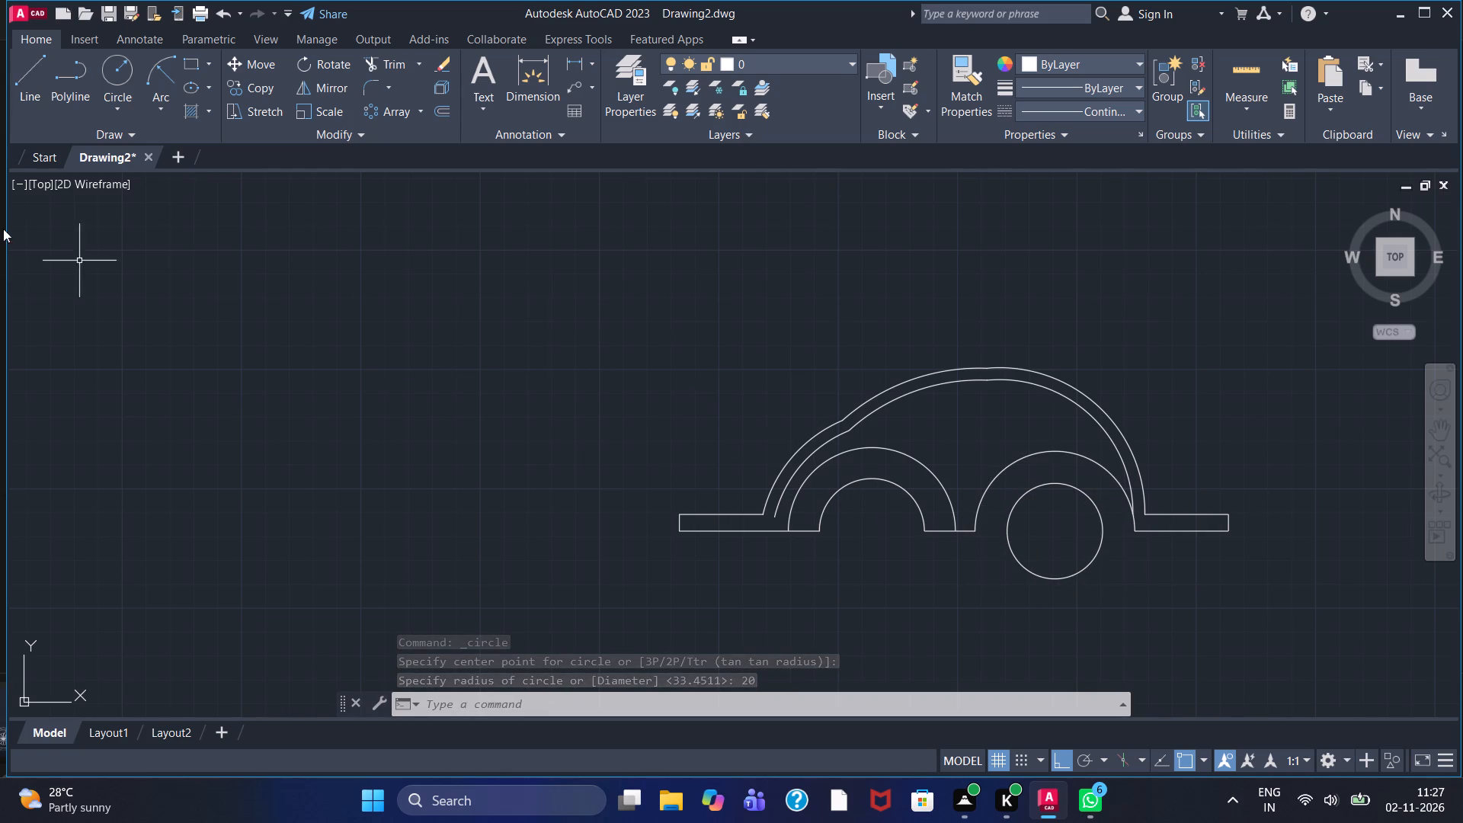
left_click(14, 93)
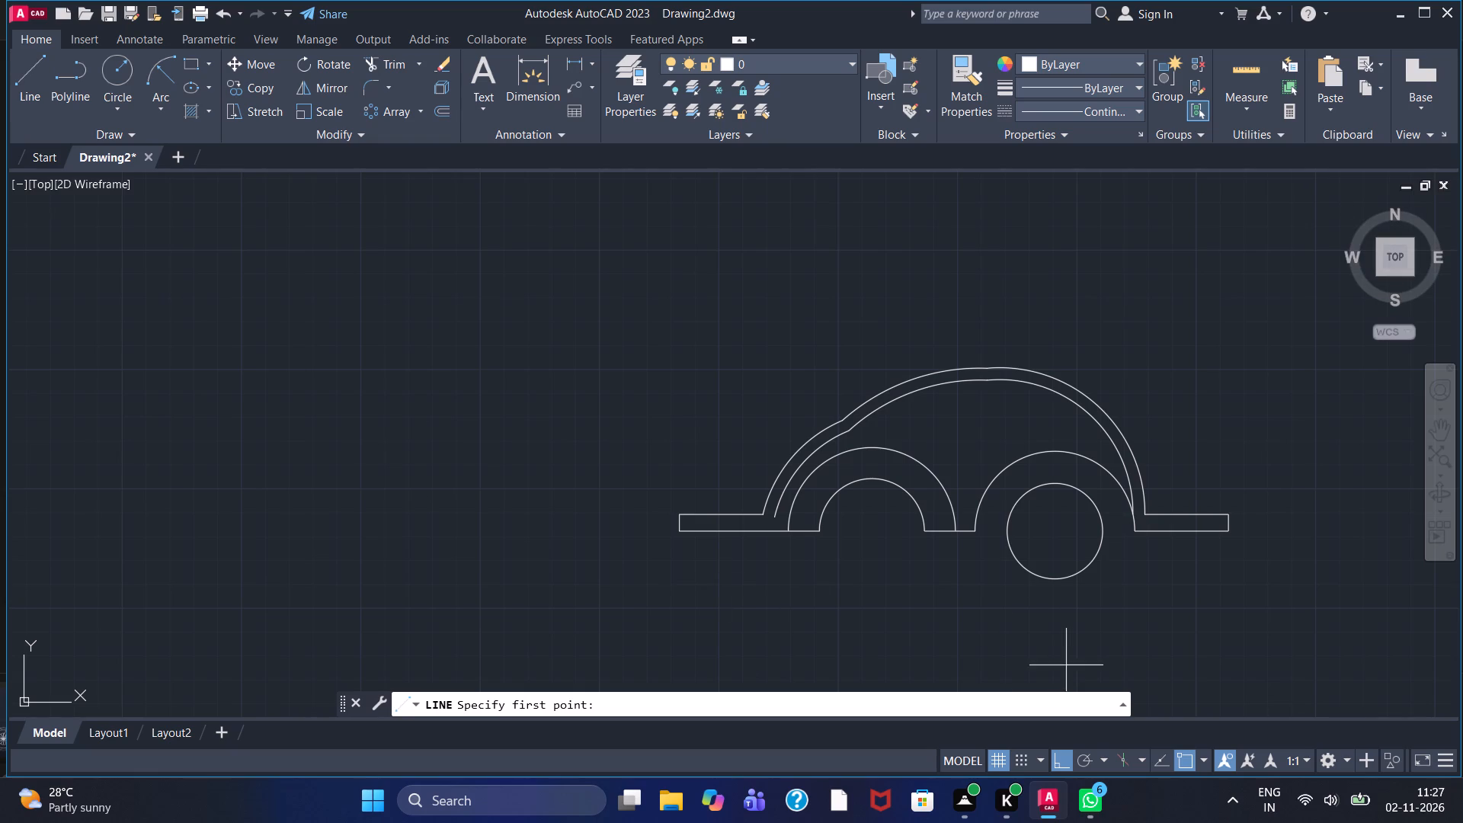
left_click(975, 533)
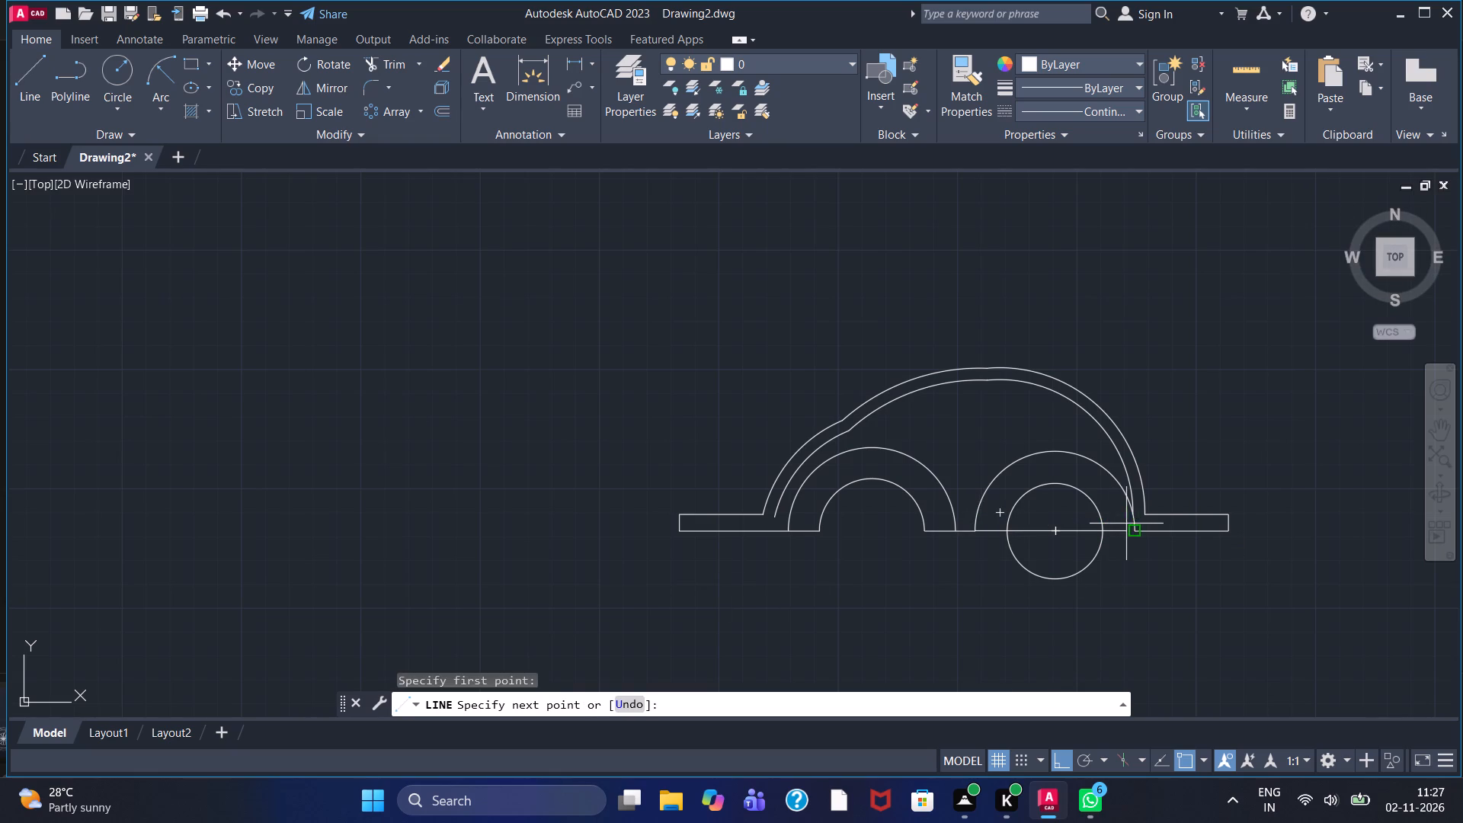
left_click(1135, 527)
right_click(1136, 530)
left_click(1167, 549)
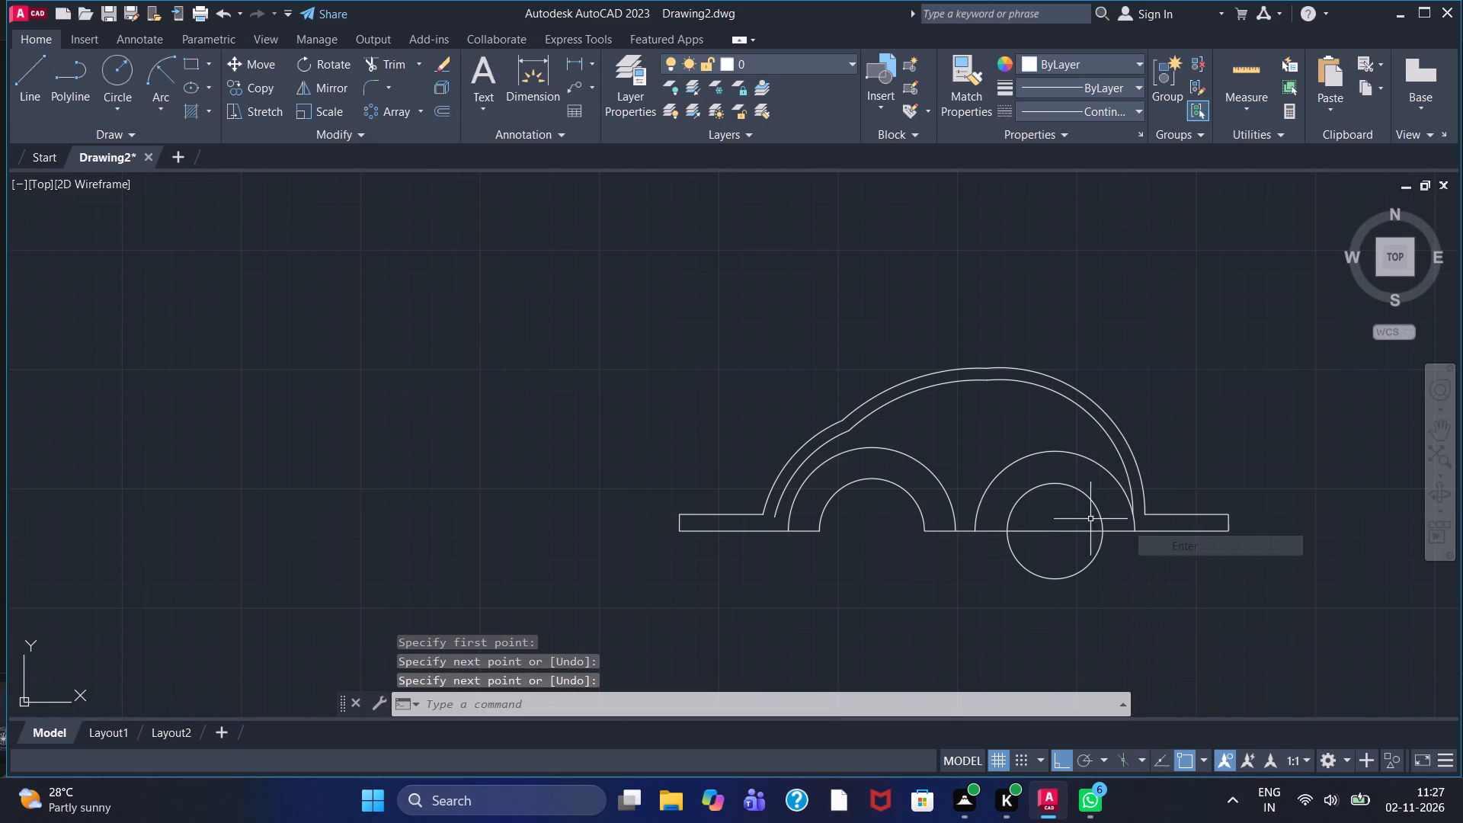
Trim the lower half of the 20-radius circle and the base line segment inside it.
left_click(359, 54)
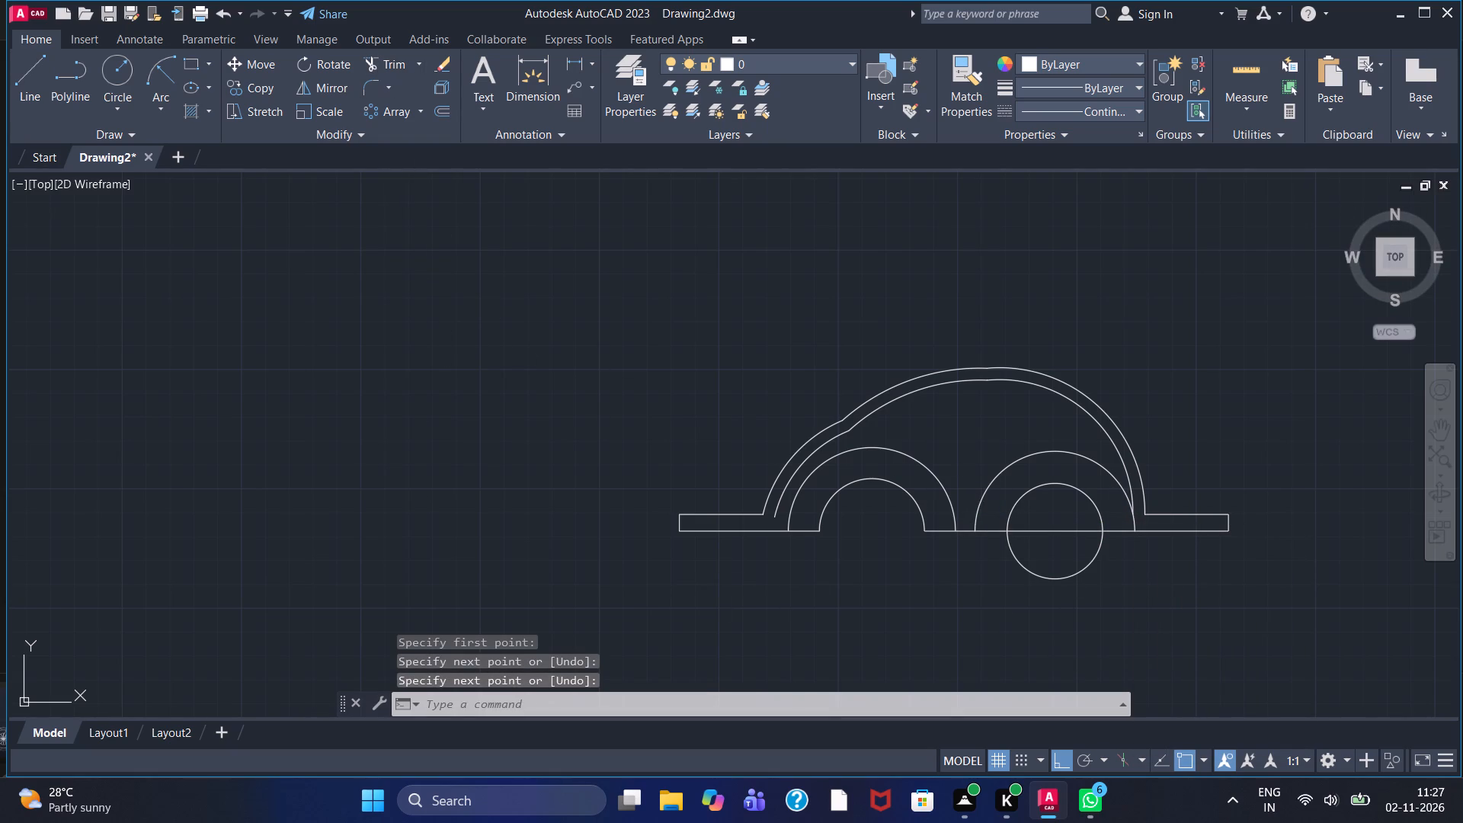
left_click(401, 67)
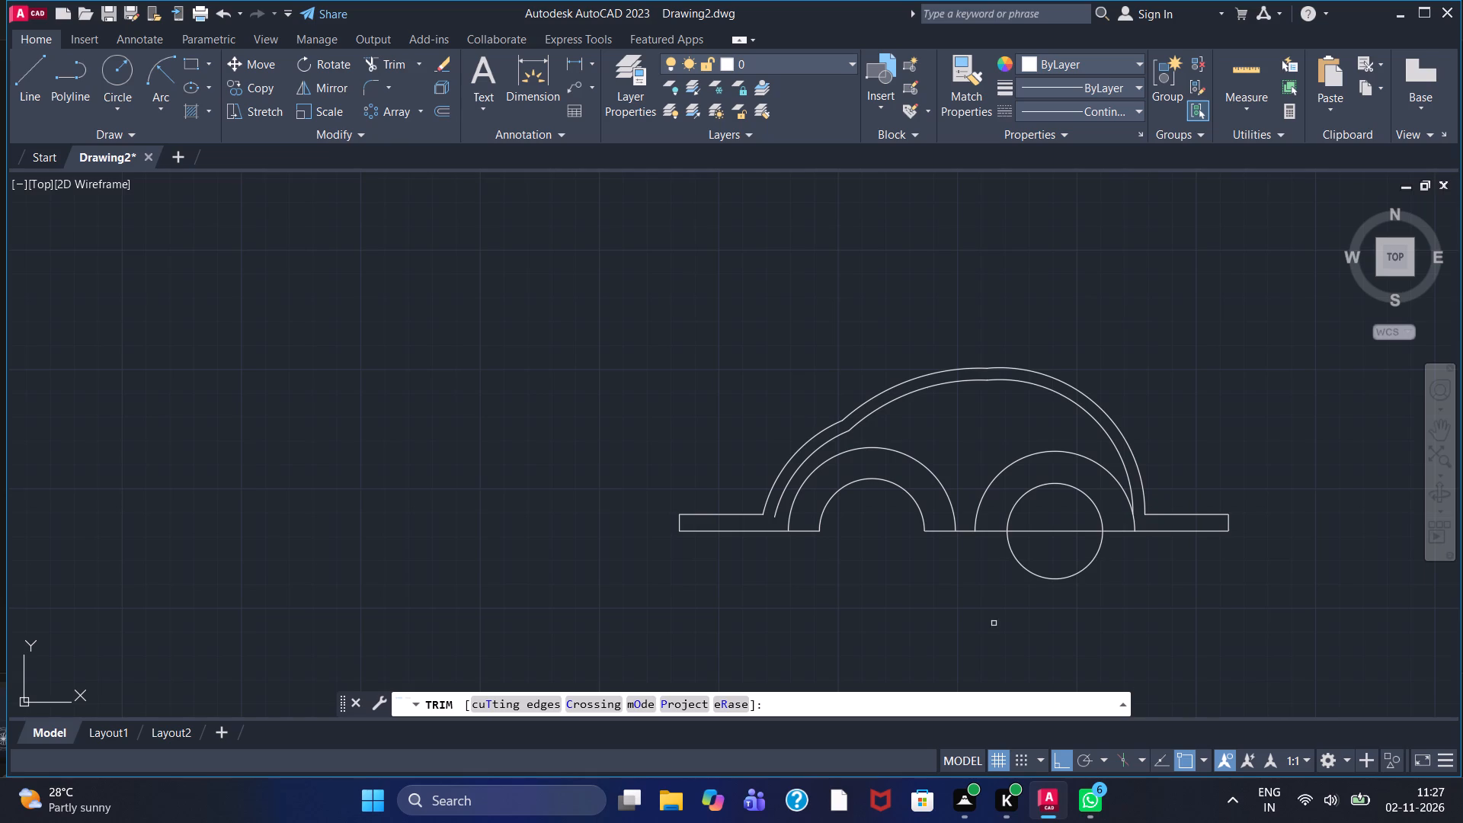
left_click(1048, 579)
left_click(1045, 530)
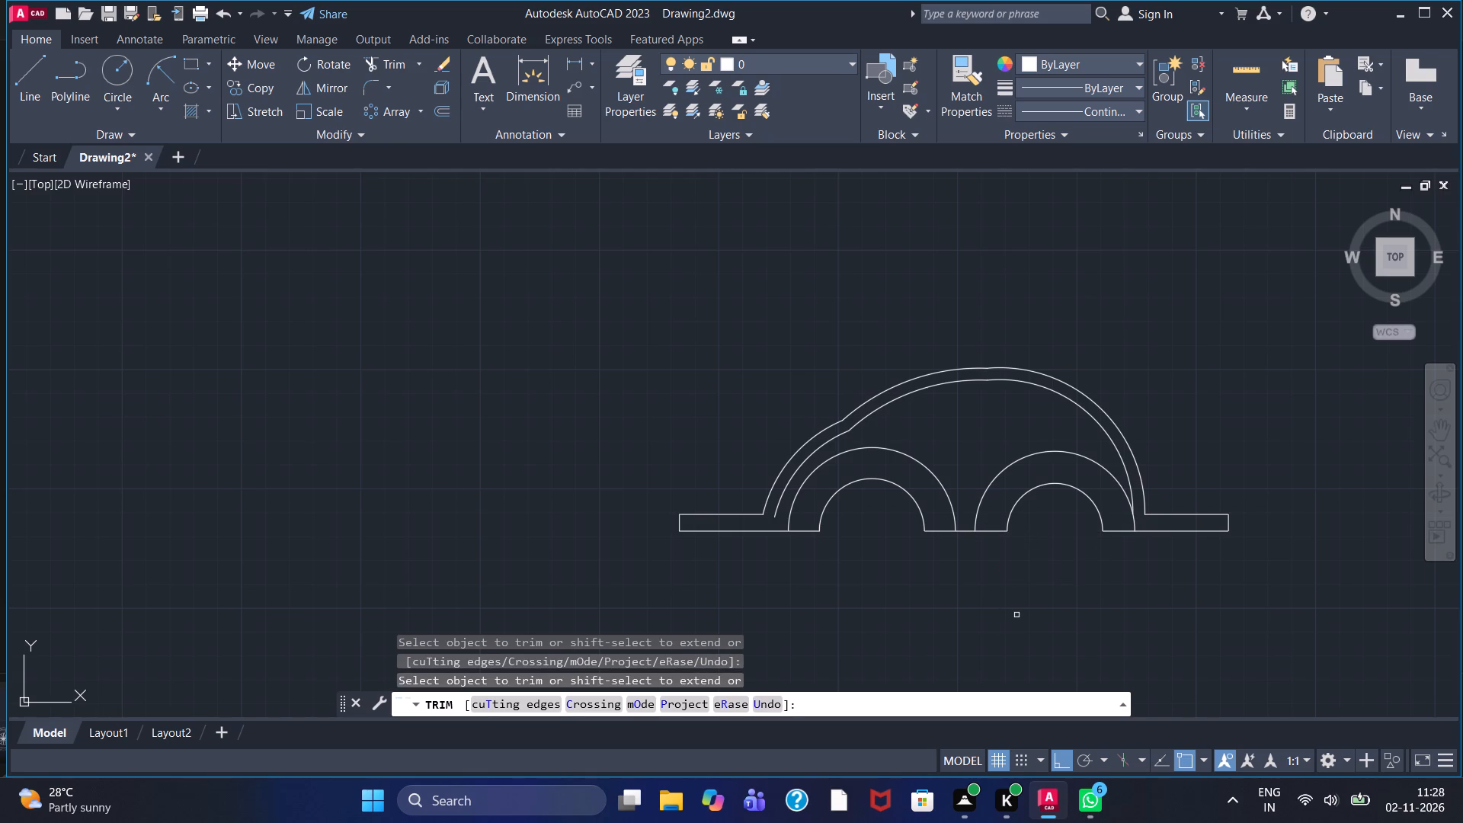
key("Escape")
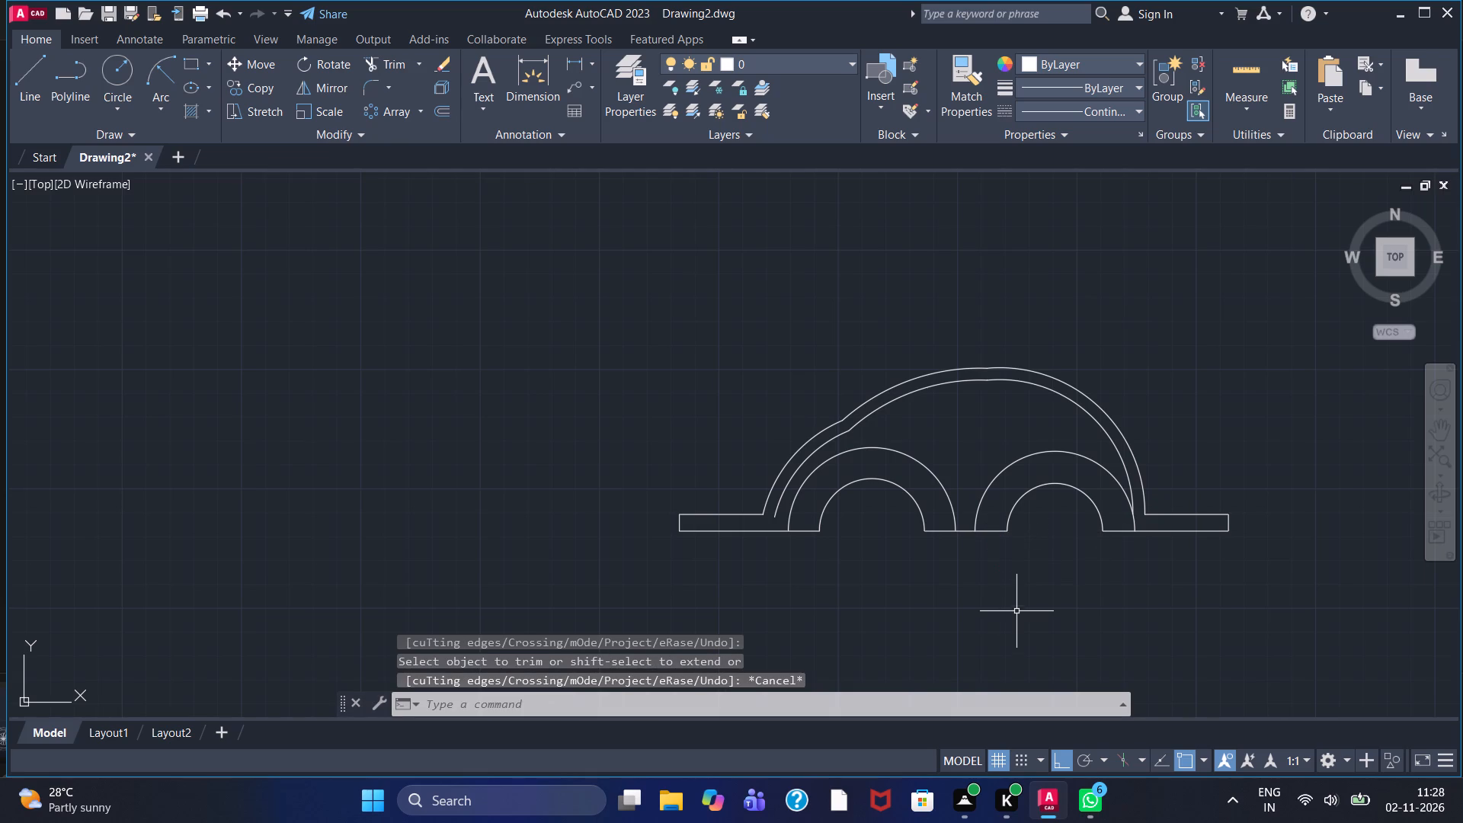
Draw connected lines from the left outer arch's top: about 68.5 across, up past the inner dome curve, 5 across, and down into the right outer arch.
scroll(844, 467, "up", 2)
middle_click_drag(1115, 357, 831, 388)
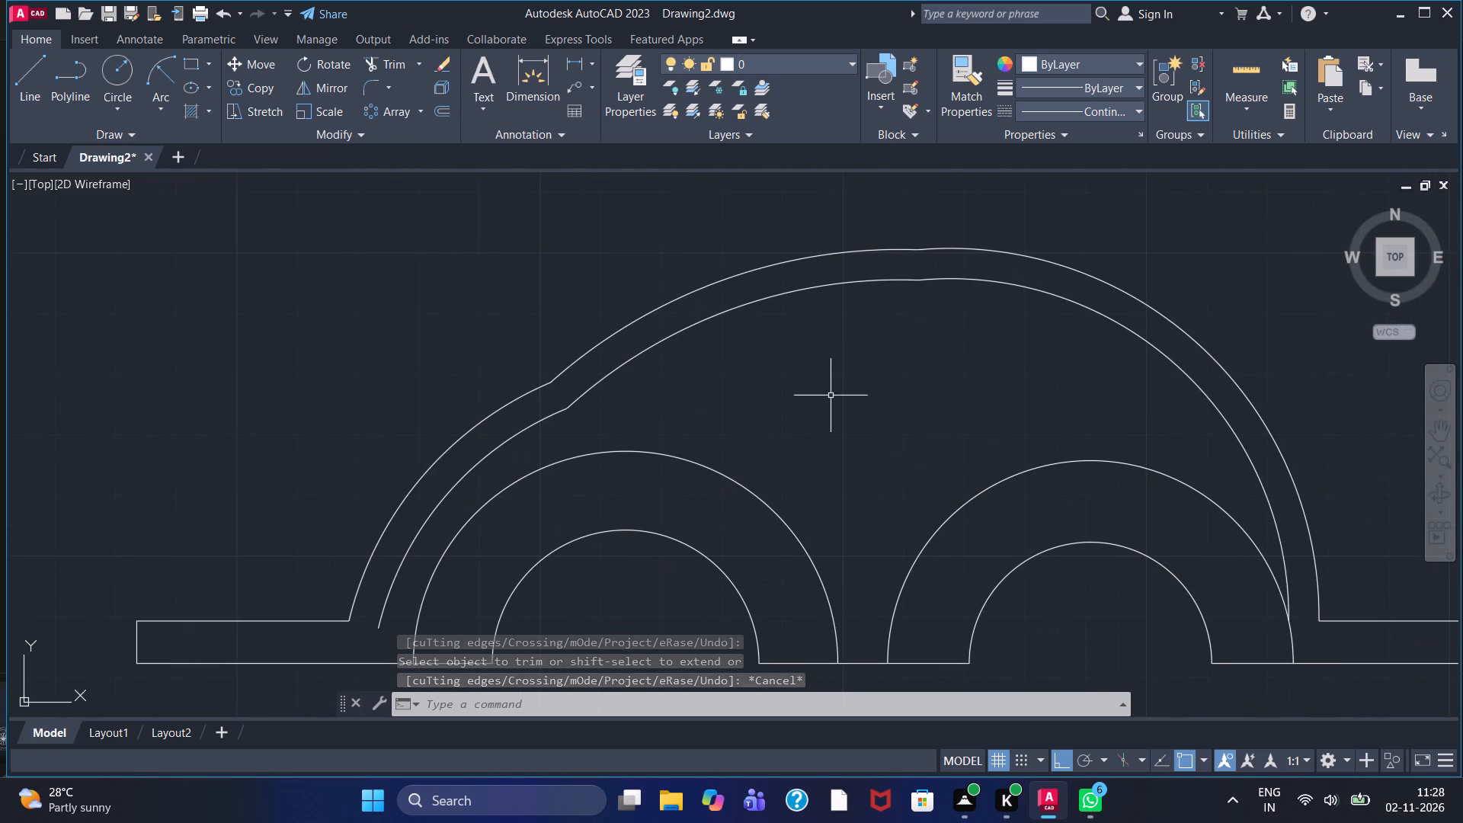
left_click(38, 85)
left_click(632, 448)
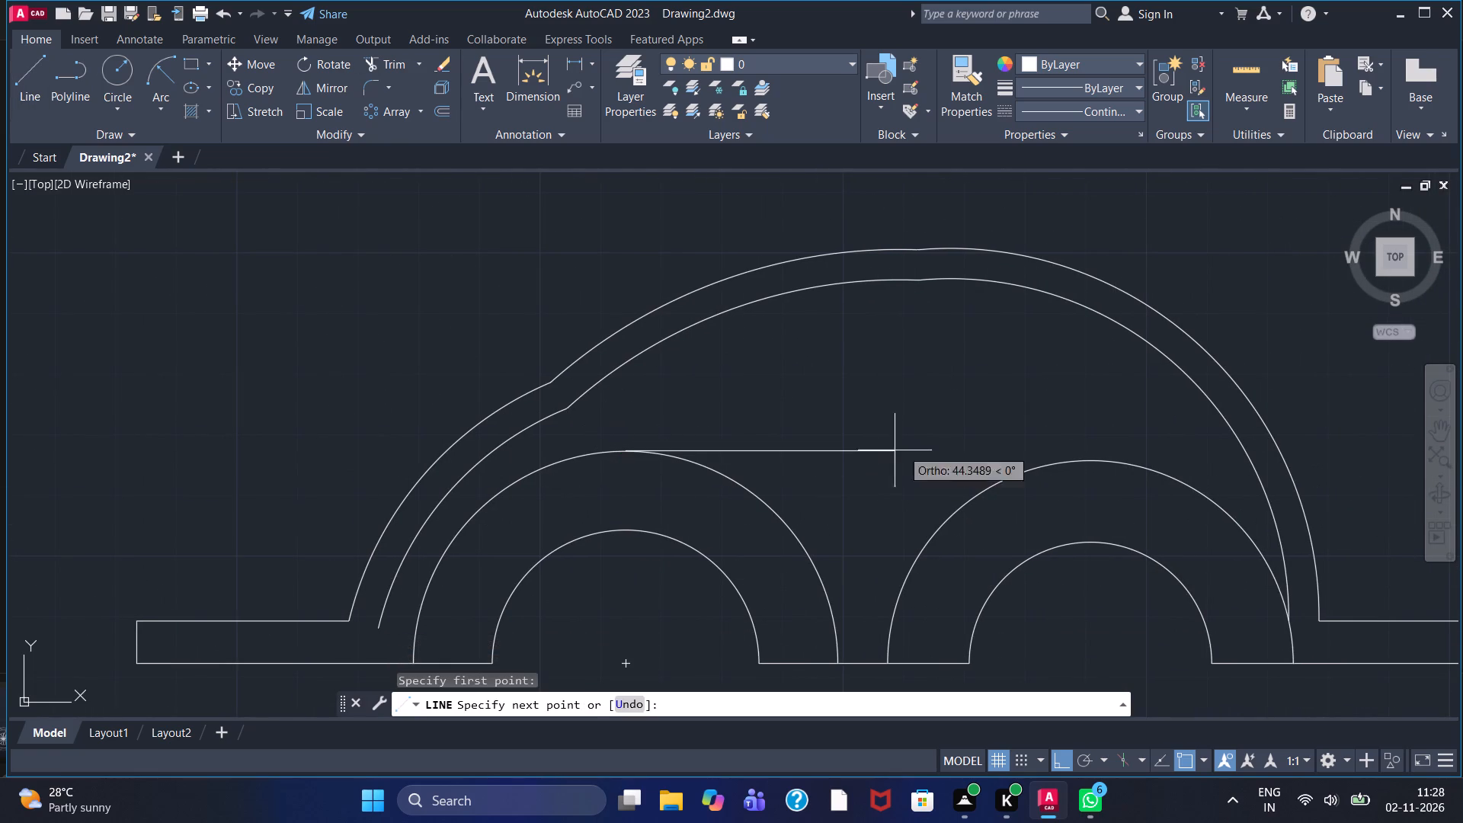
left_click(1039, 438)
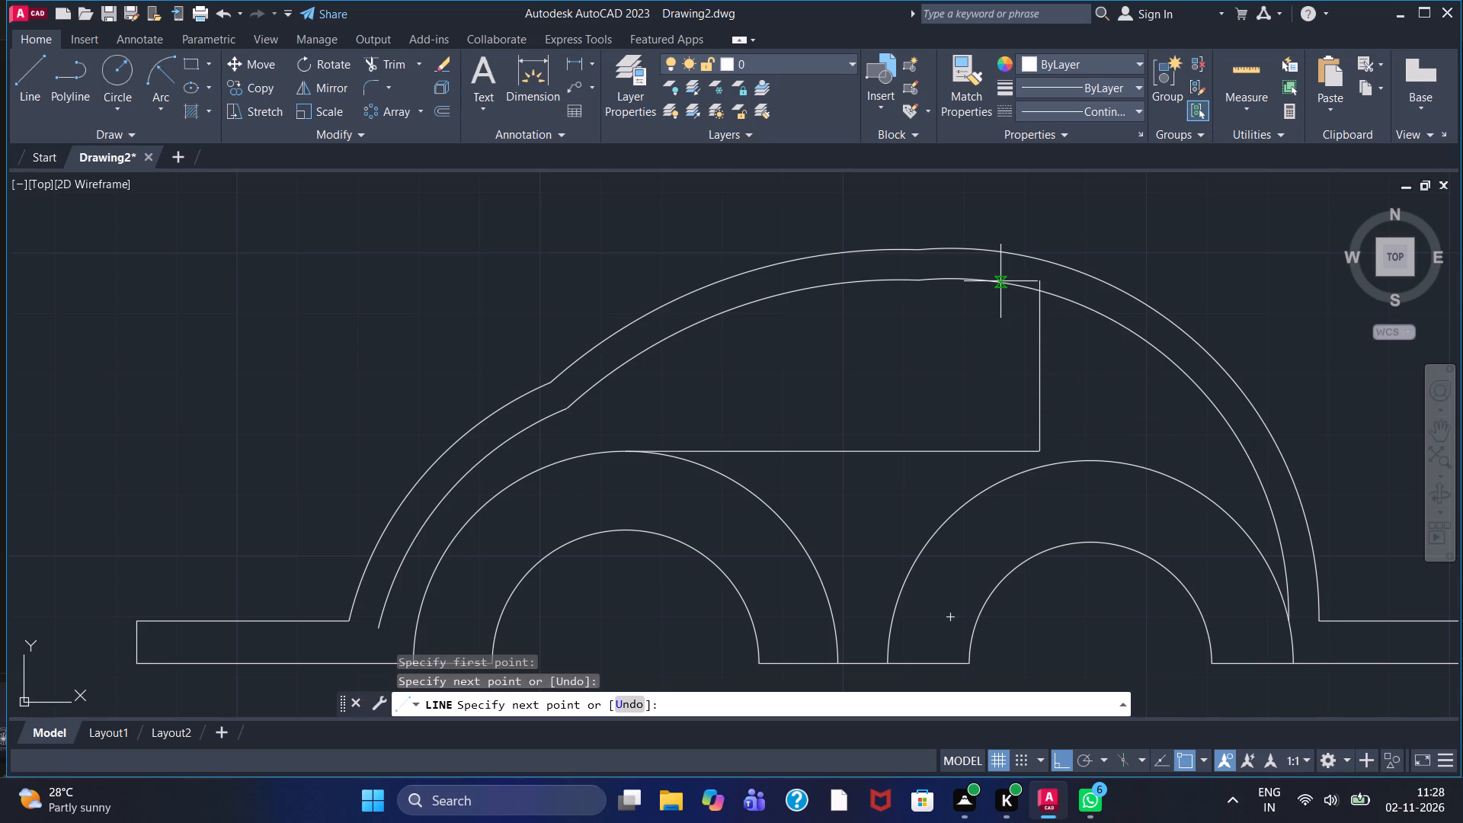
left_click(1045, 279)
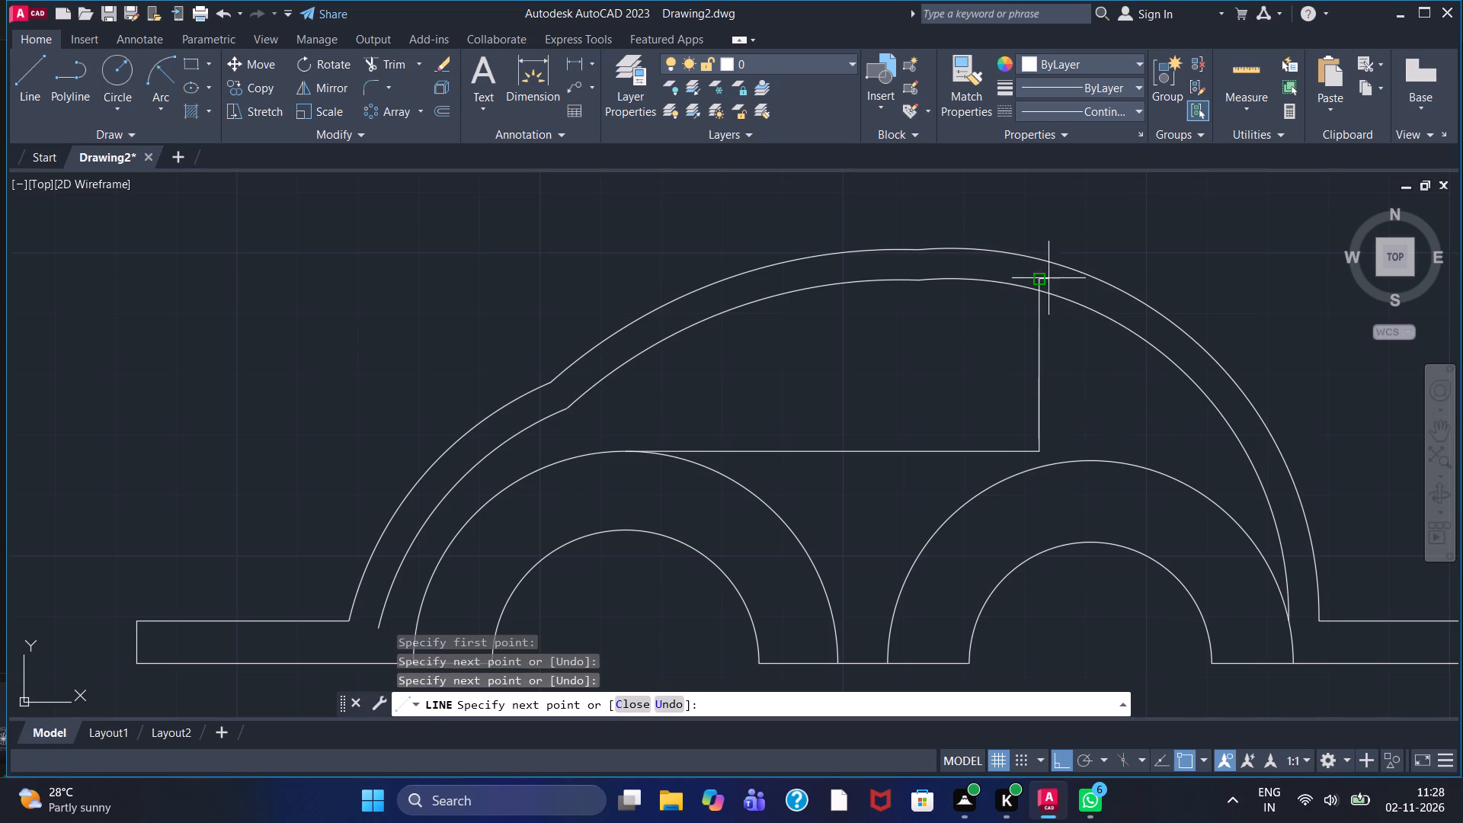
key("5")
key("Return")
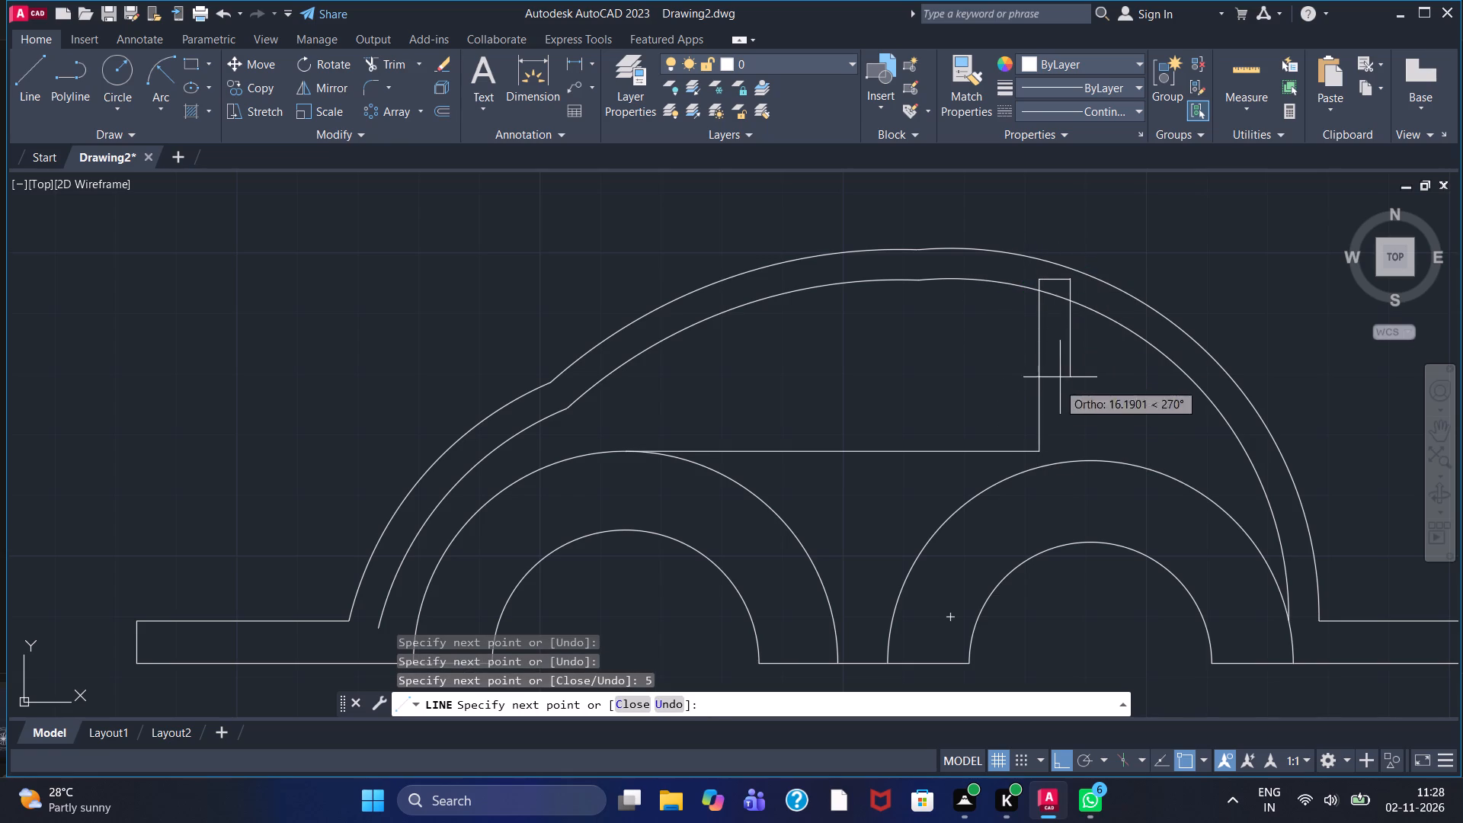
left_click(1067, 485)
right_click(1067, 485)
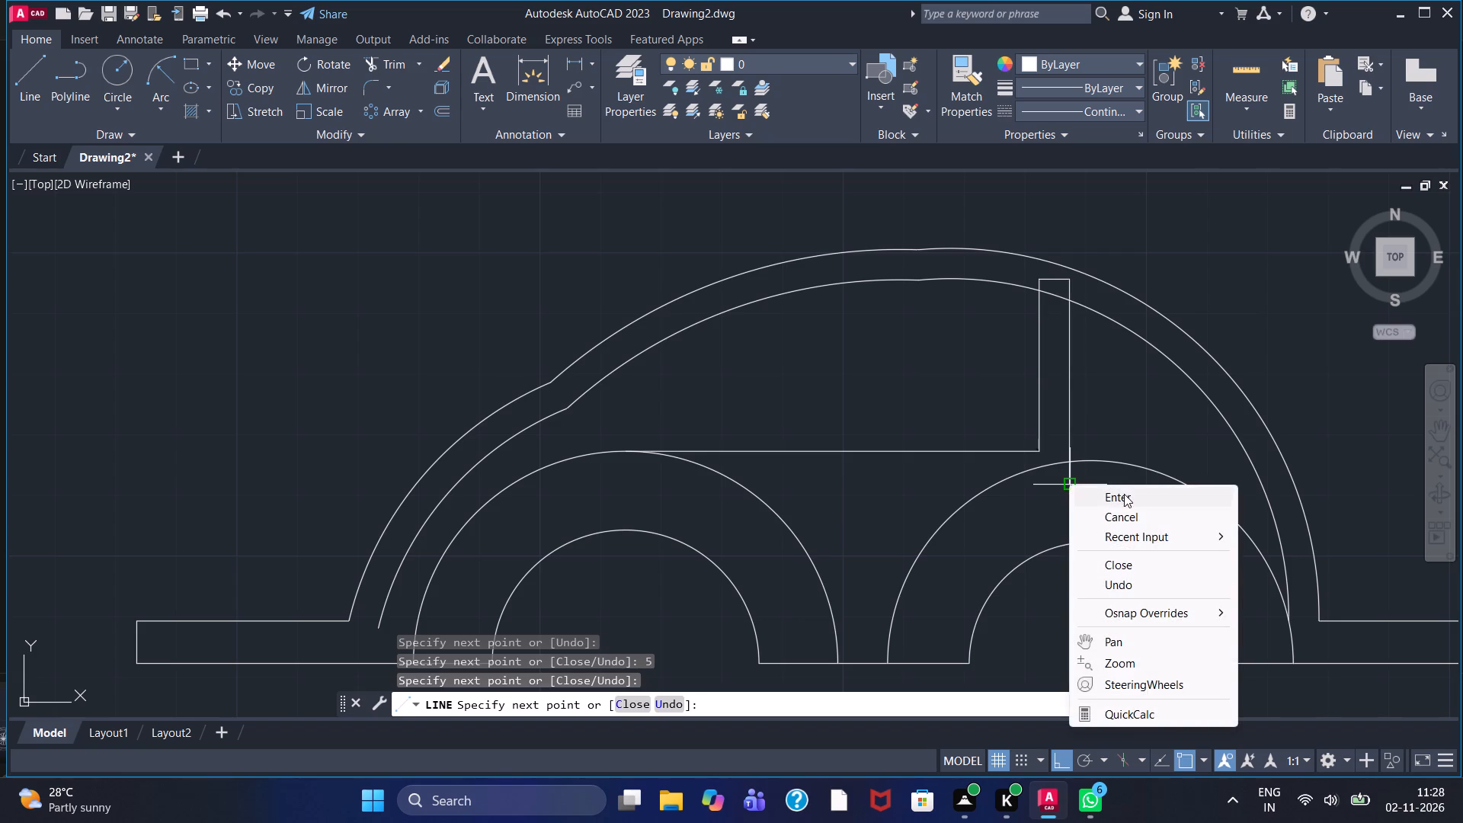
left_click(1124, 494)
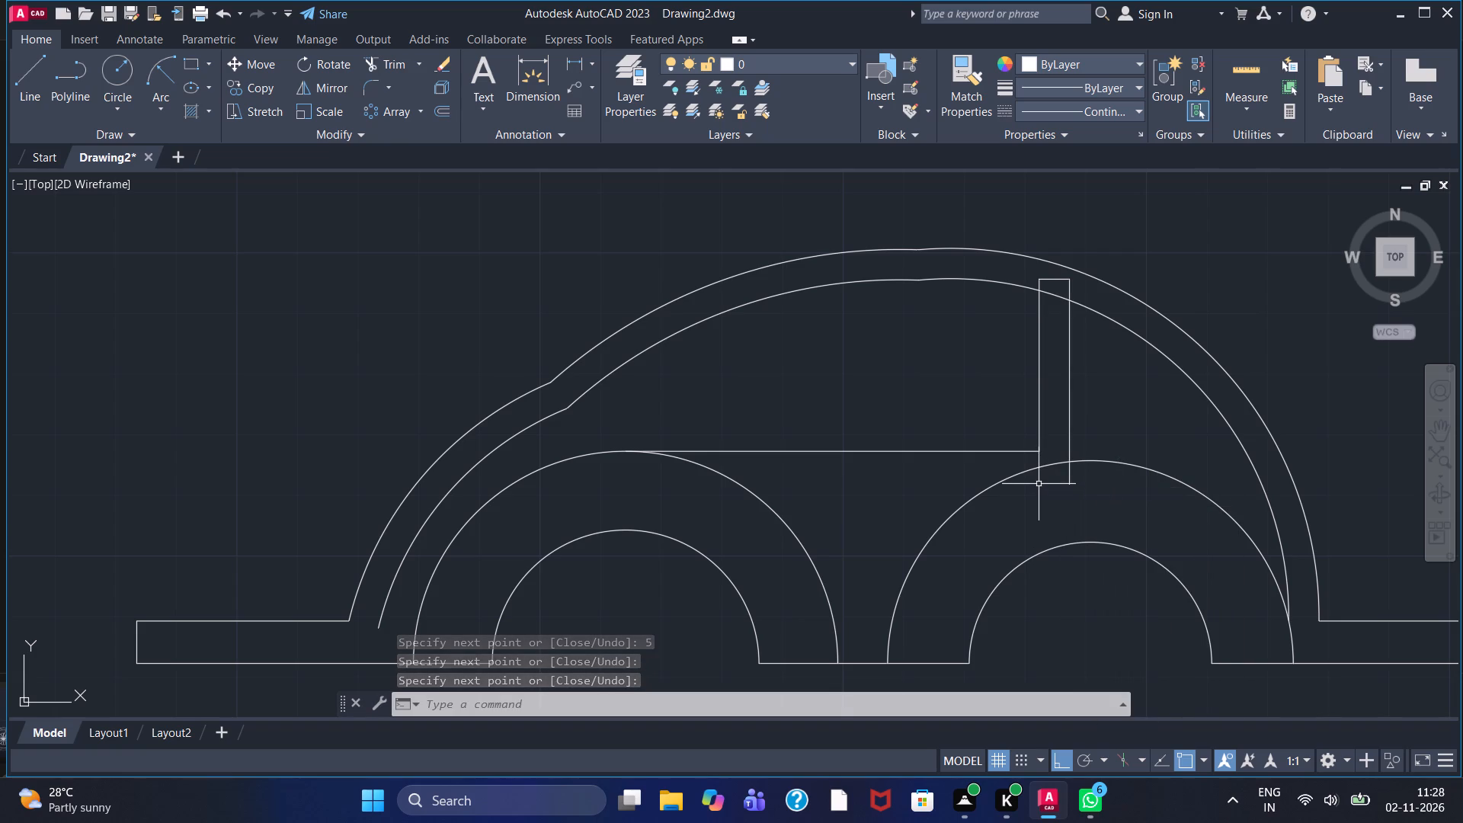
Trim the end of the vertical line that extends below the right outer arch.
scroll(1011, 487, "up", 2)
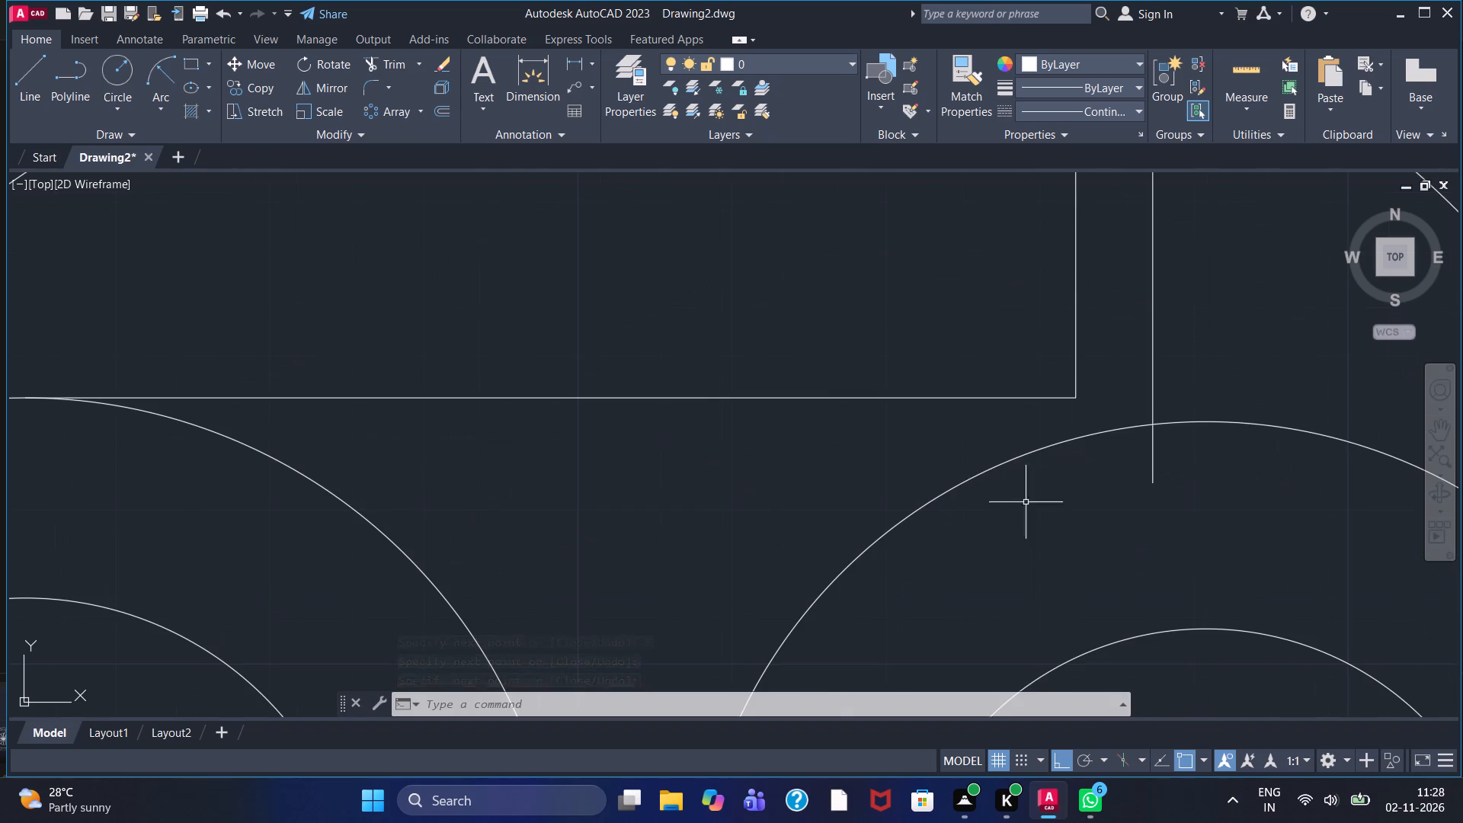
left_click(385, 61)
left_click(1153, 451)
With ortho off, draw a wavy fit-point spline from the dome's left outer curve across its interior to just outside its right outer curve.
scroll(1139, 467, "down", 1)
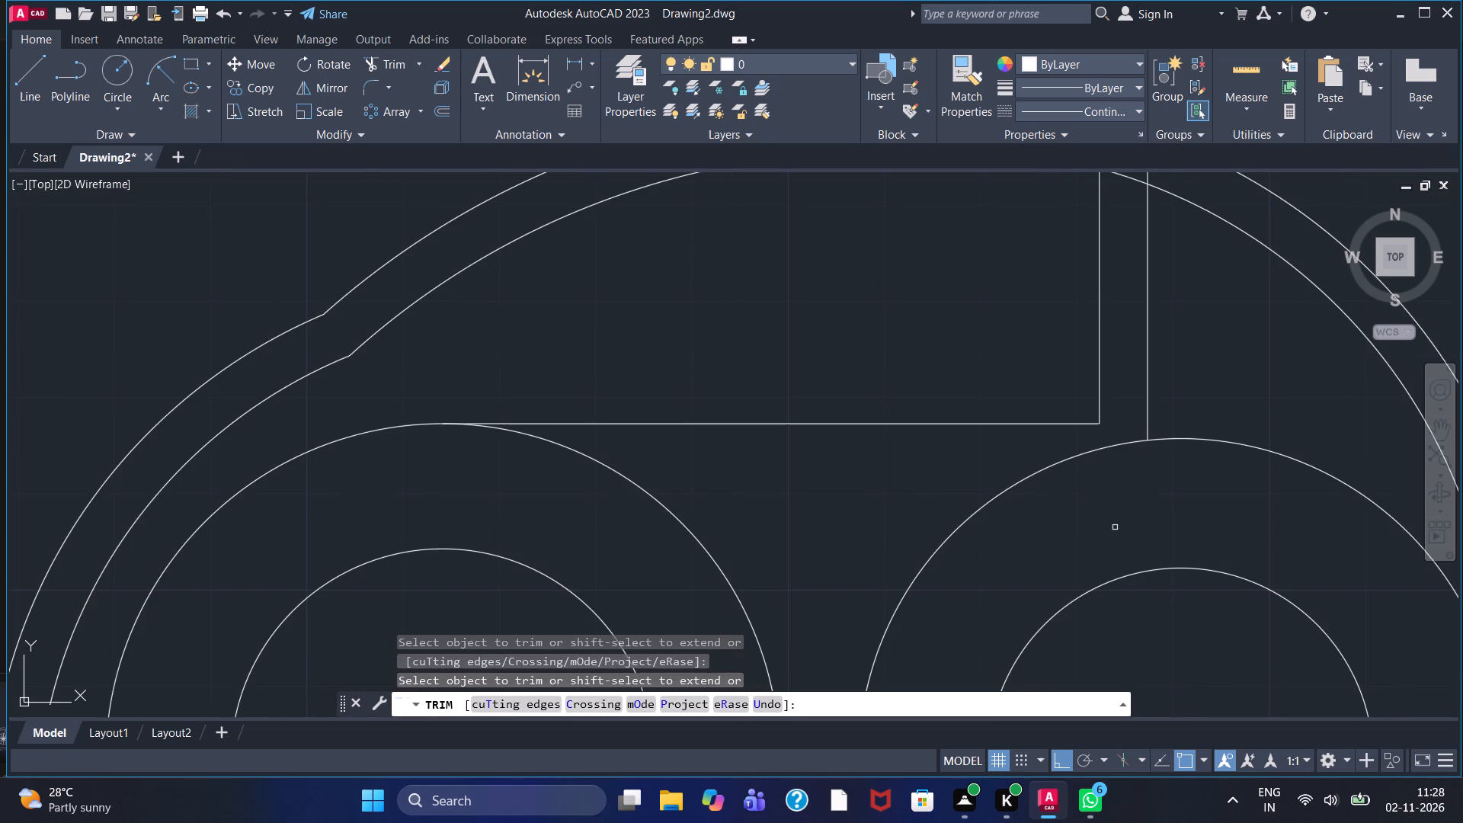
scroll(1125, 527, "down", 1)
middle_click_drag(1126, 526, 926, 503)
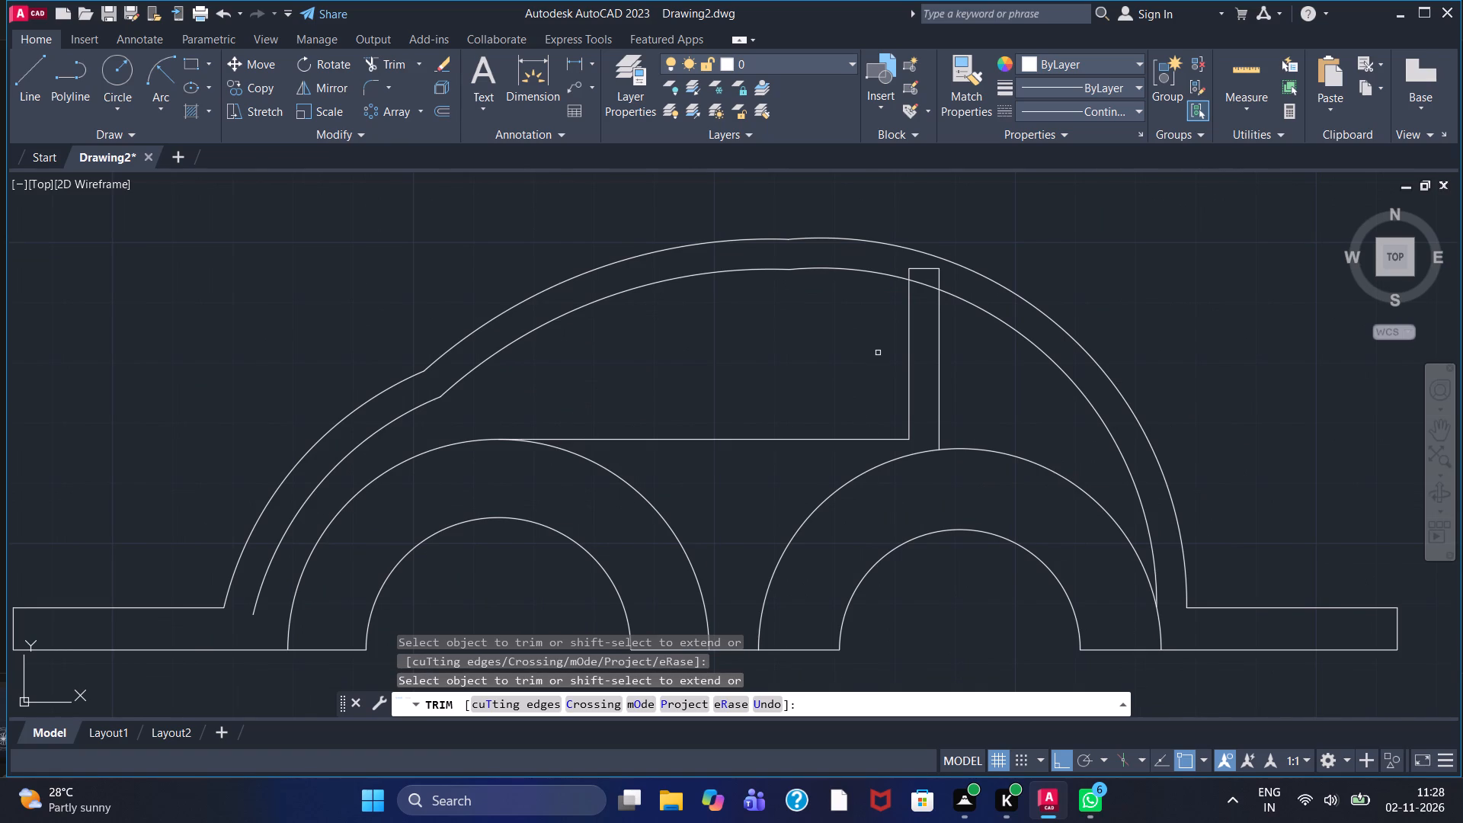
left_click(75, 136)
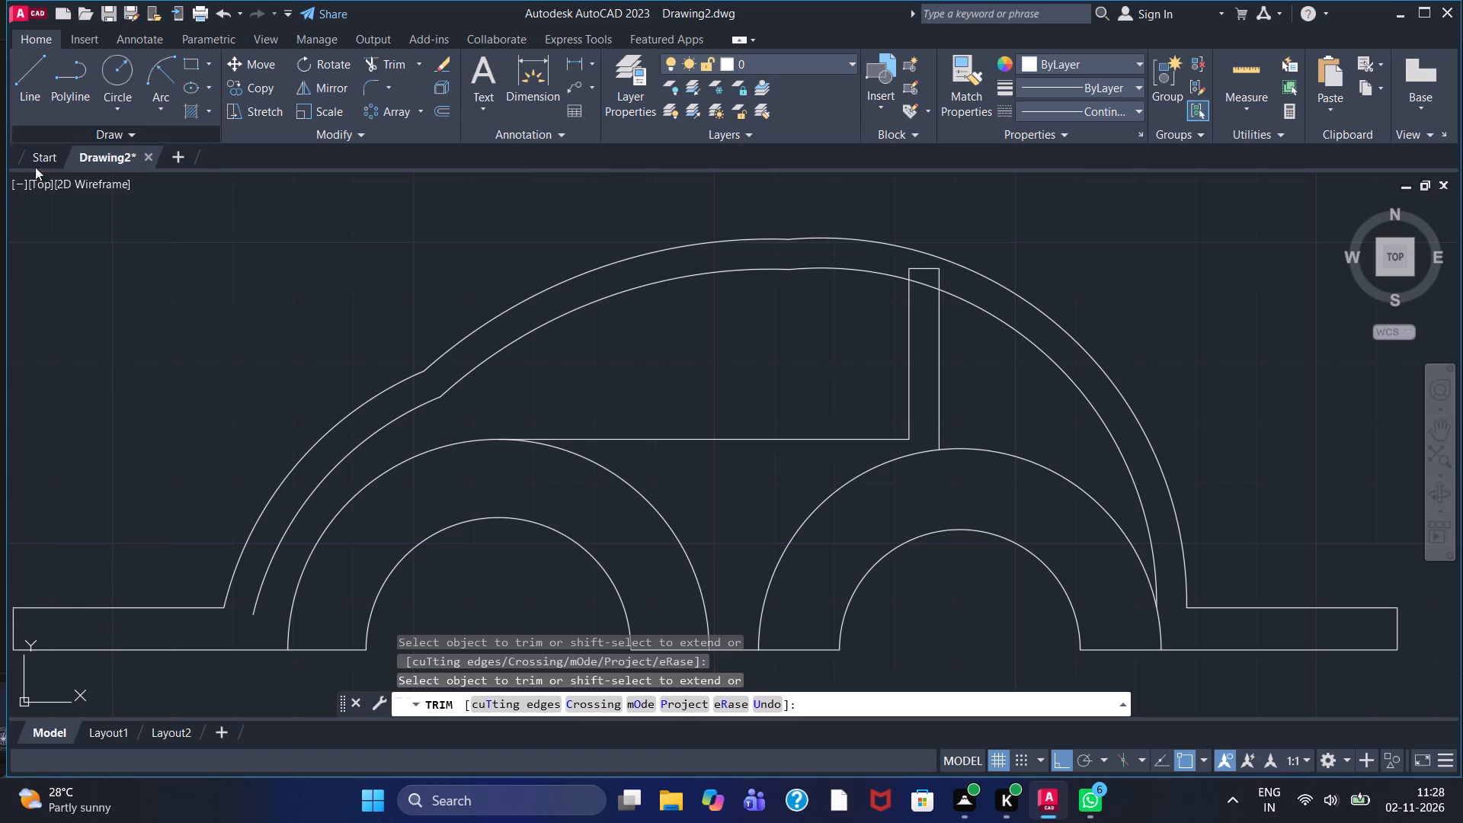
left_click(18, 155)
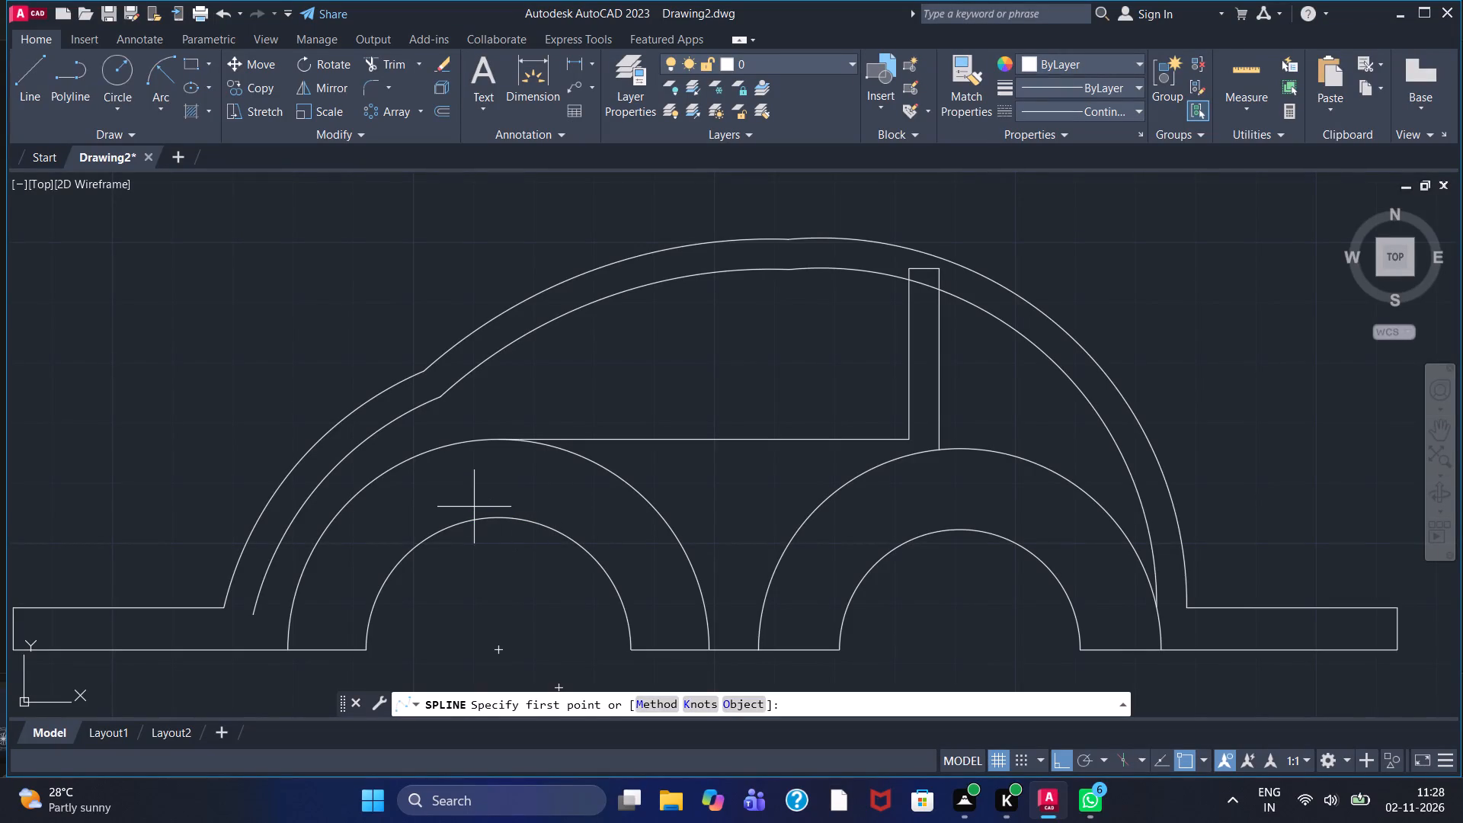
left_click(389, 386)
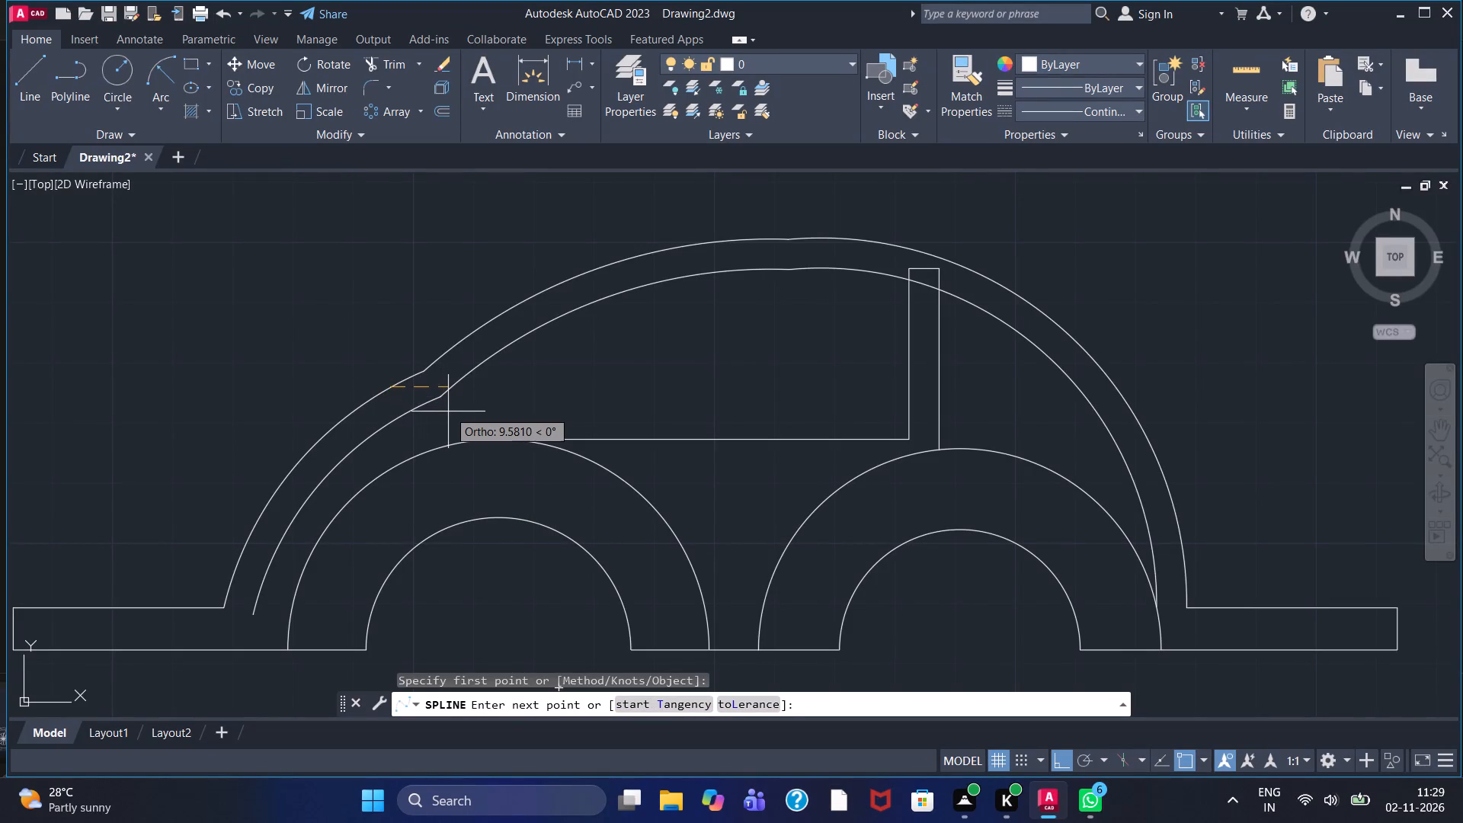
key("F8")
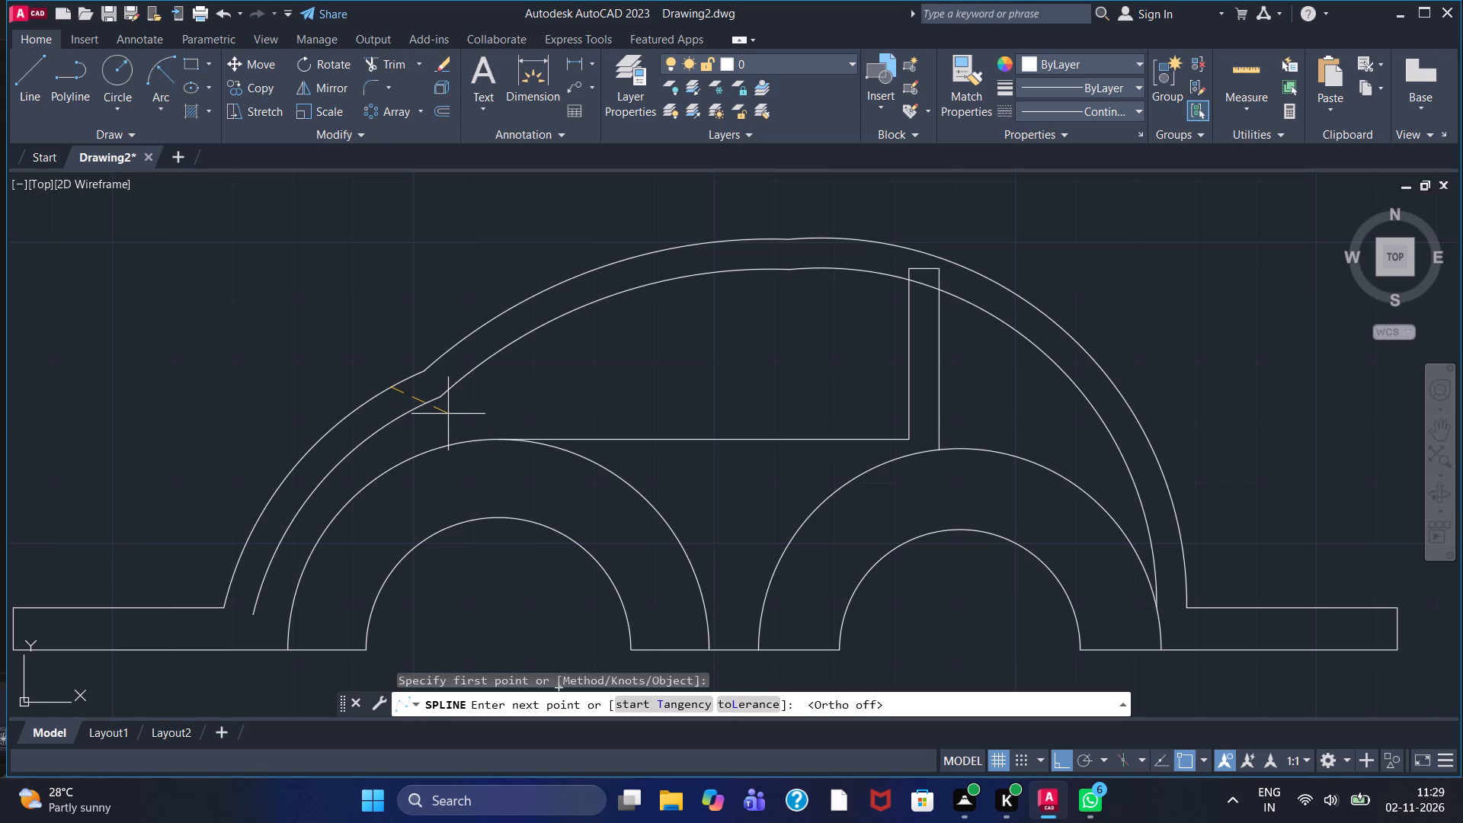
left_click(448, 414)
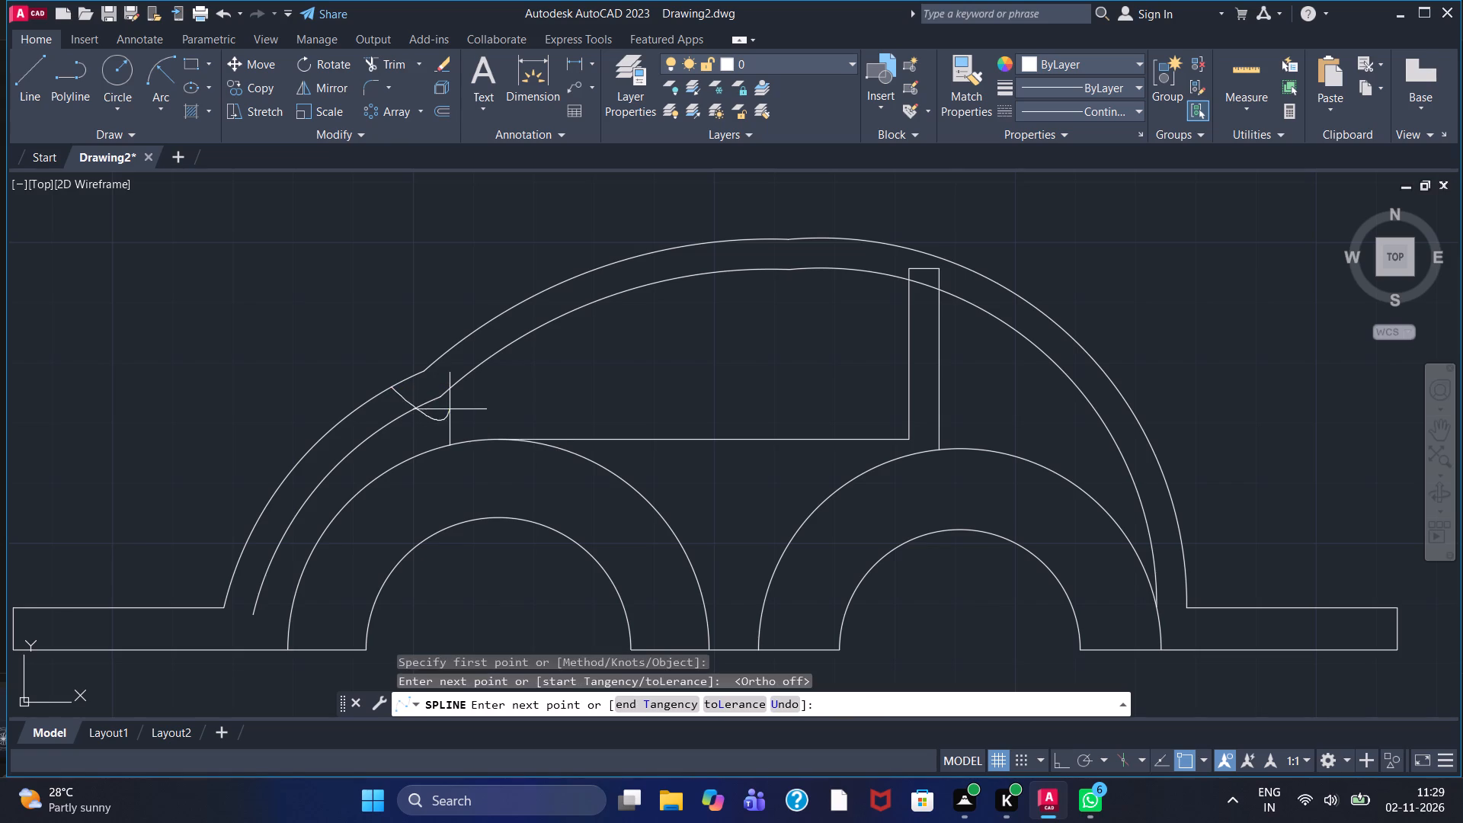
left_click(509, 364)
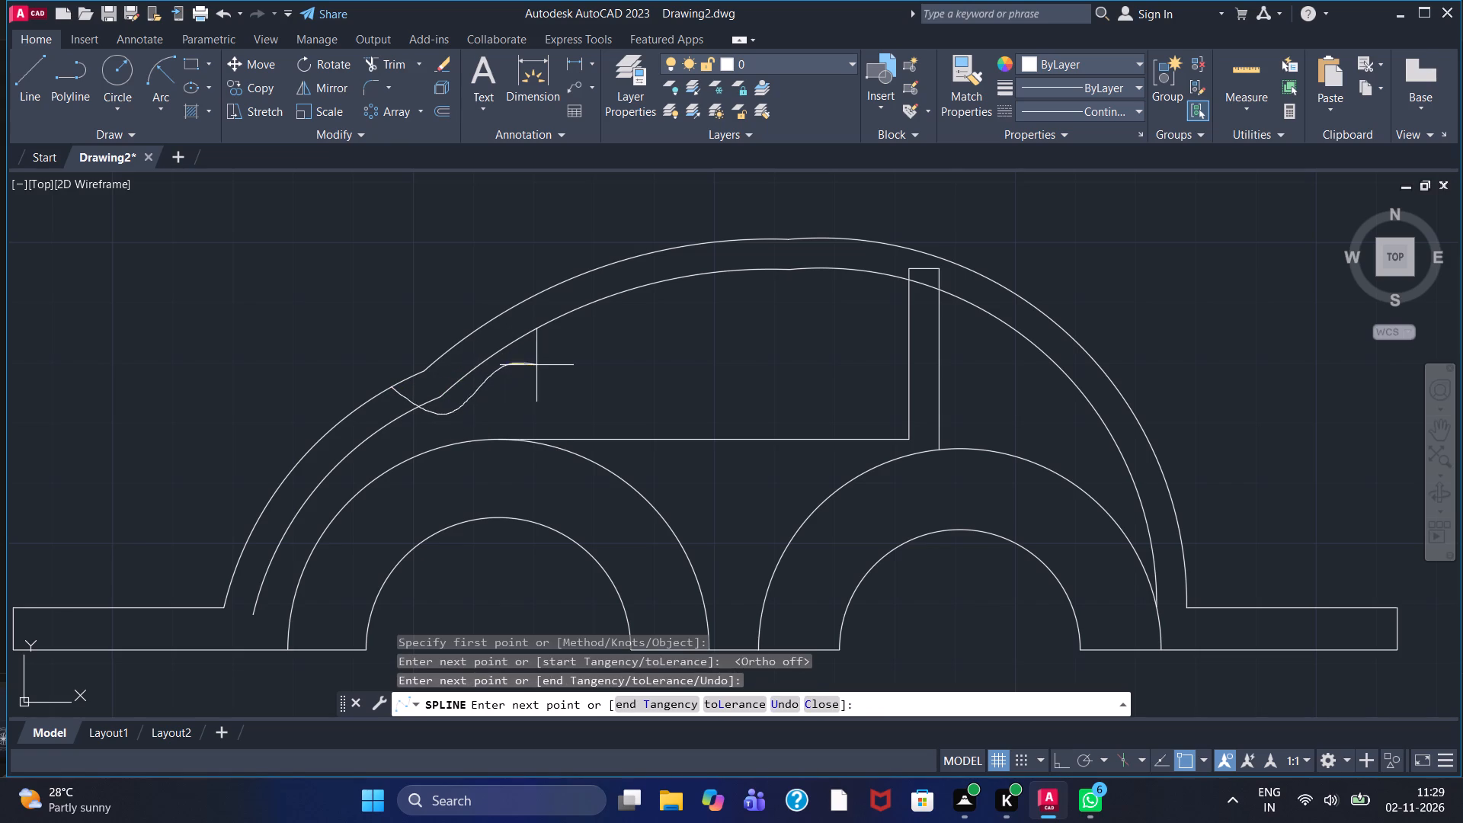
left_click(671, 324)
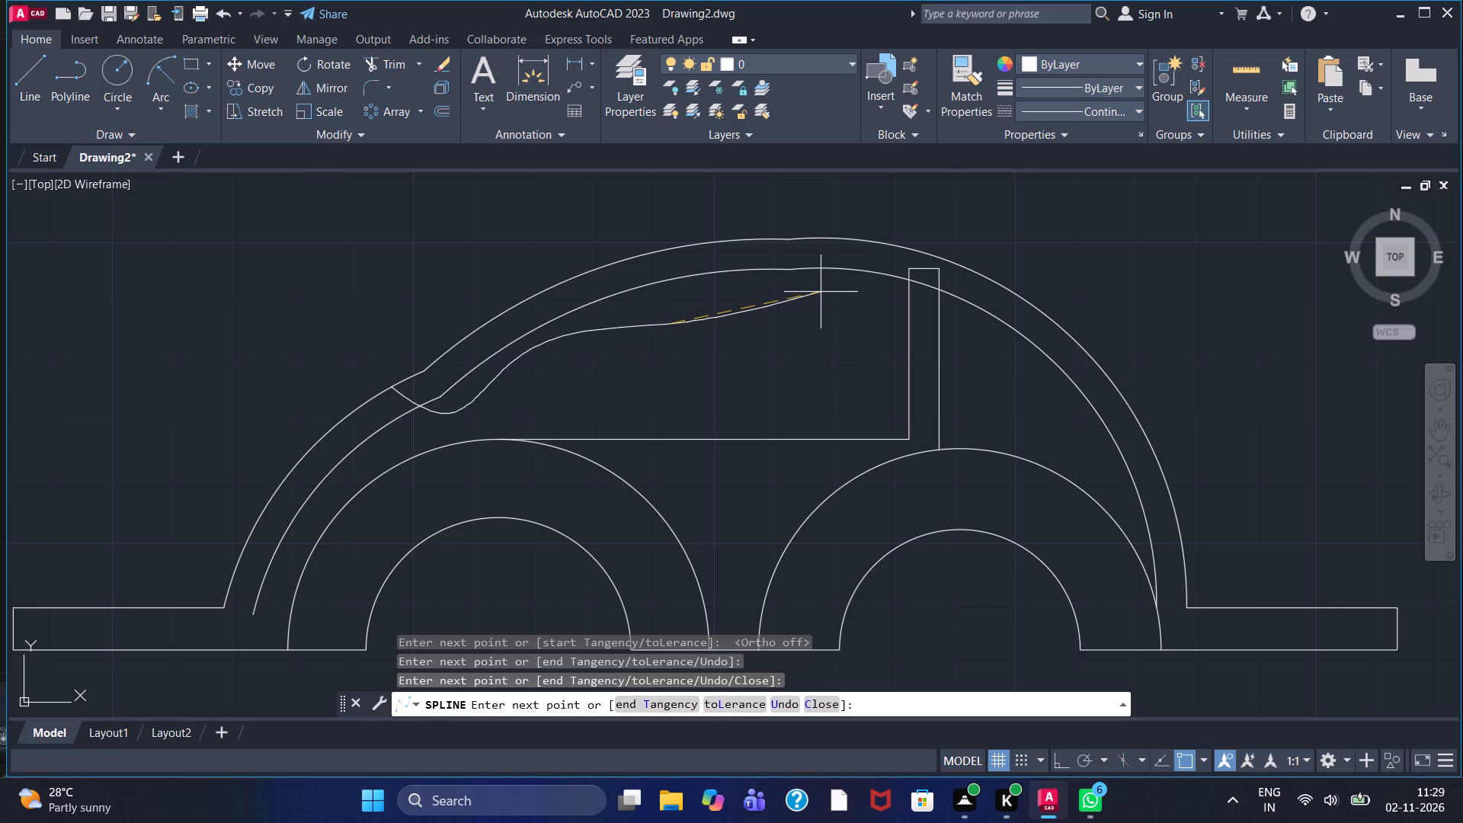
left_click(891, 287)
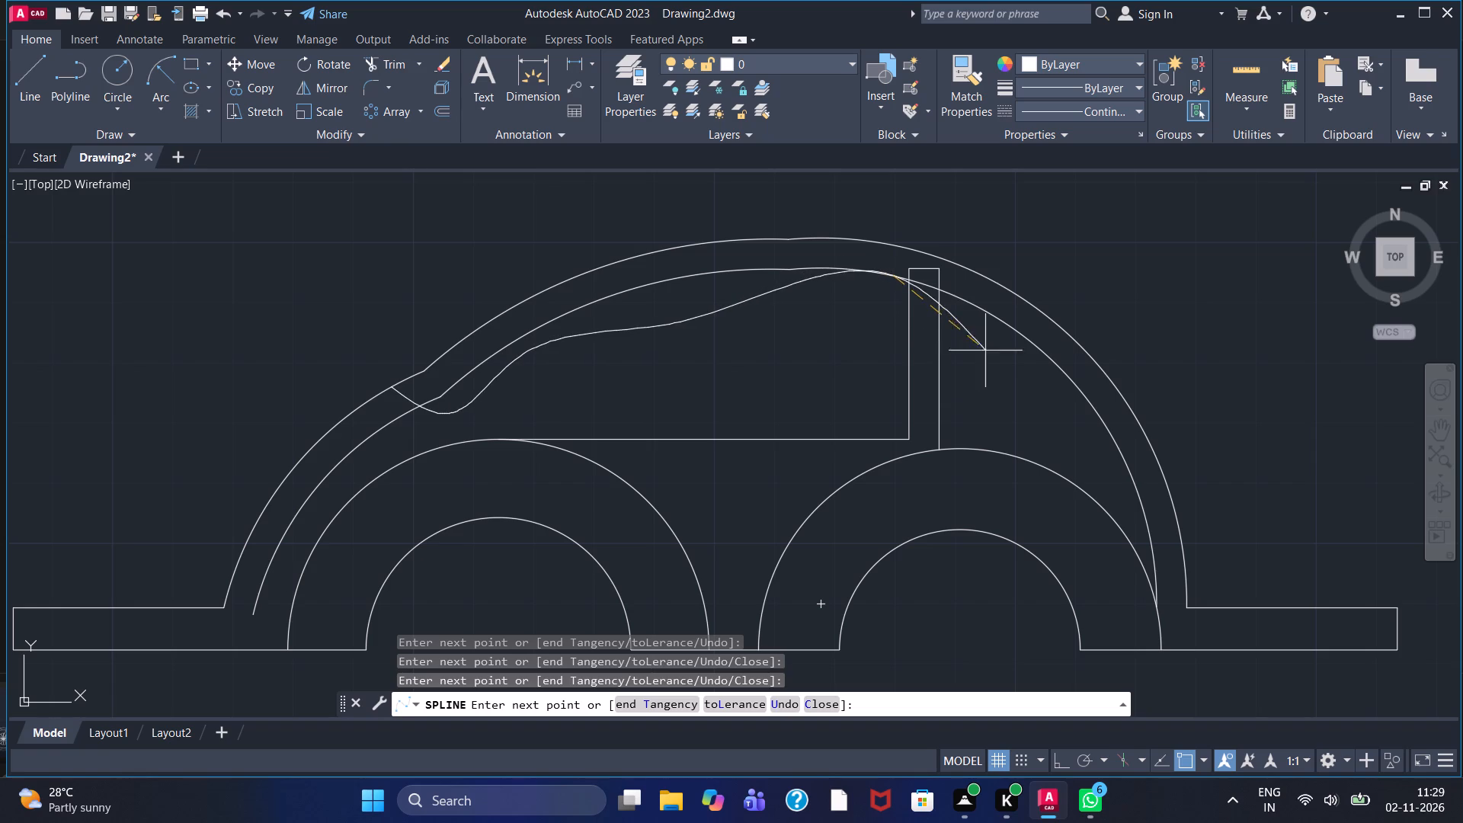
left_click(996, 353)
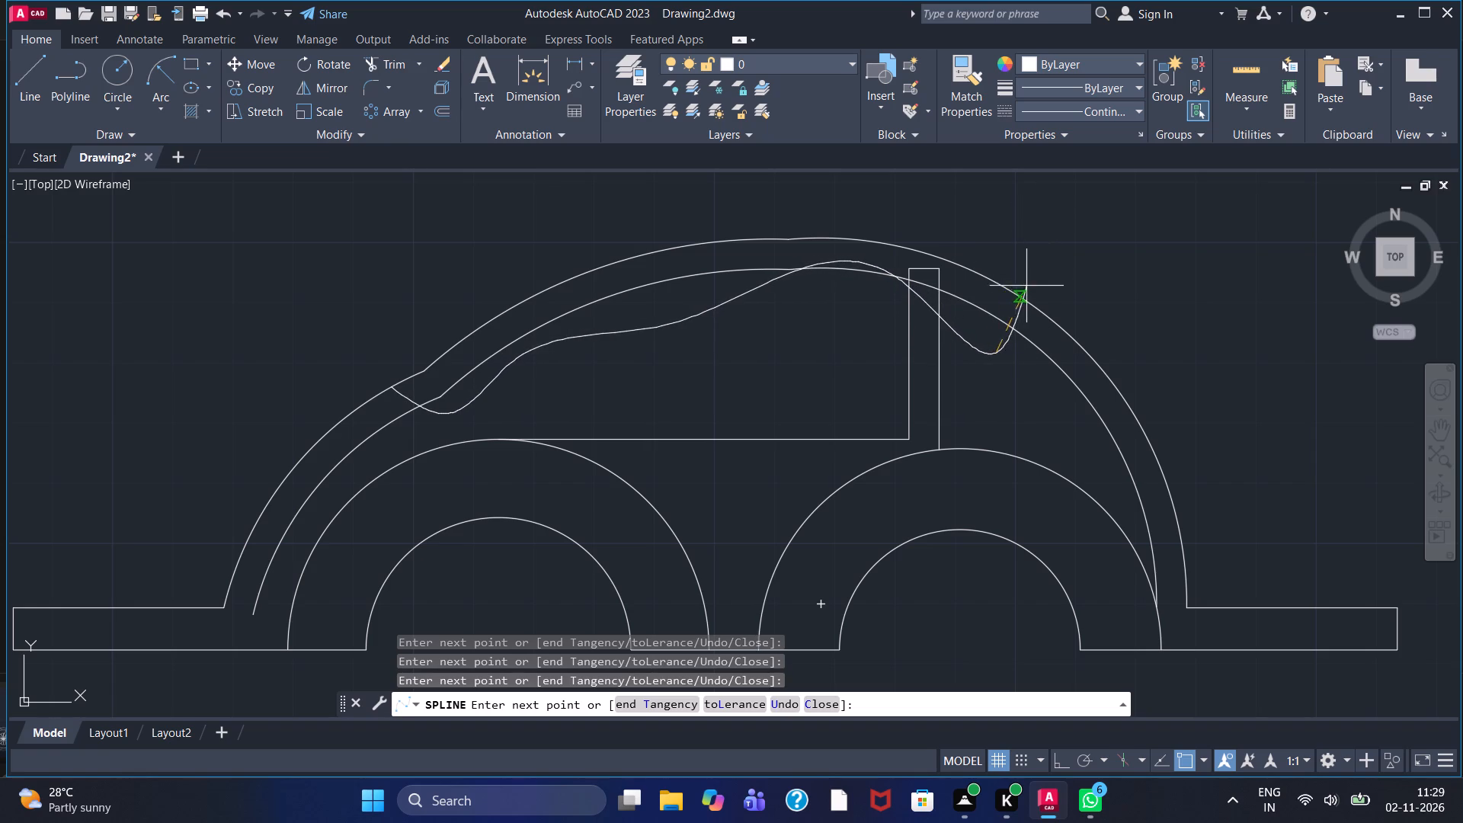
double_click(1037, 277)
right_click(1037, 277)
left_click(1071, 290)
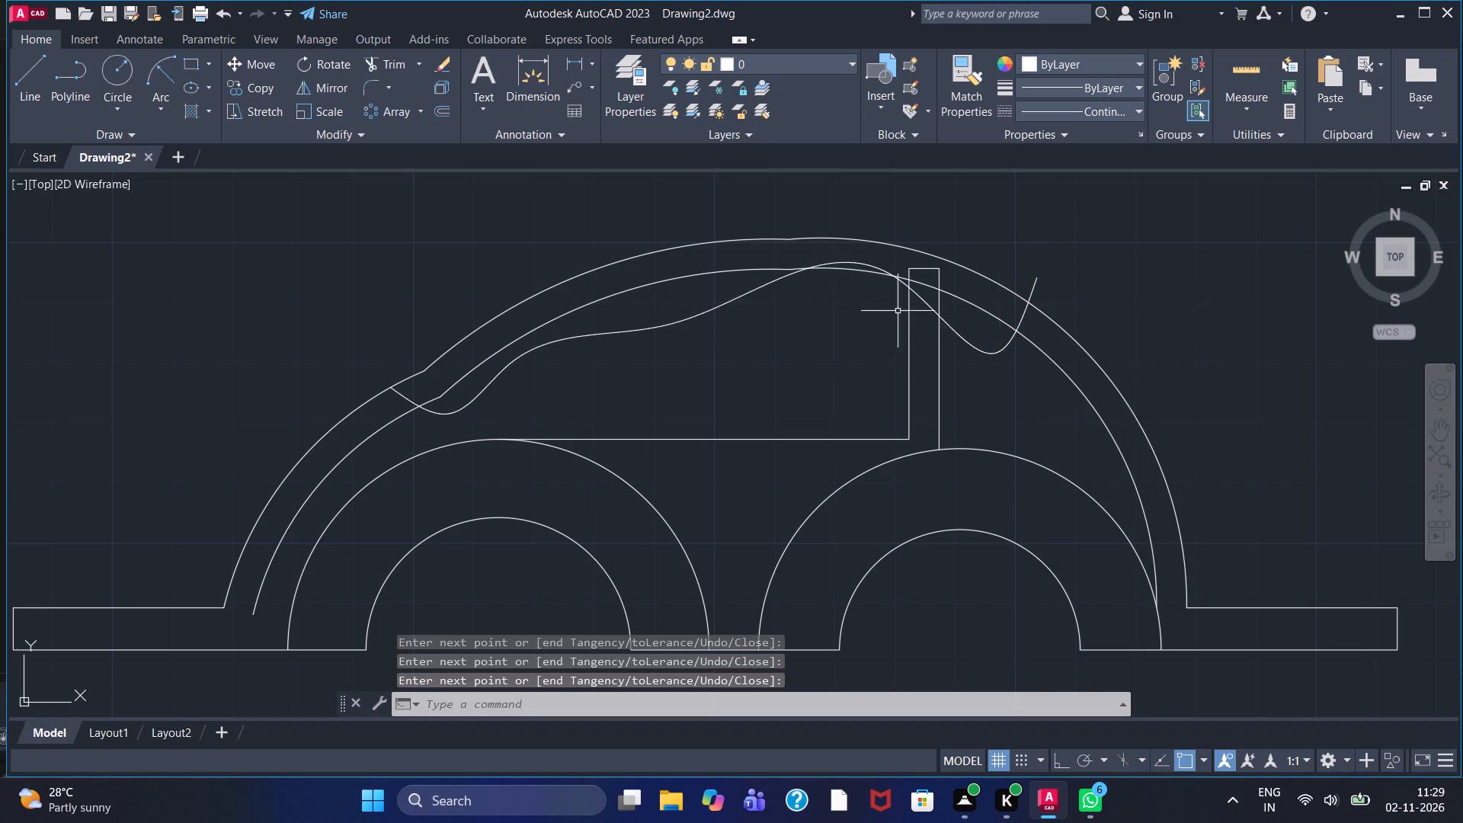
Reshape the spline by lowering its fit point beside the narrow vertical post well below the inner dome curve.
left_click(870, 267)
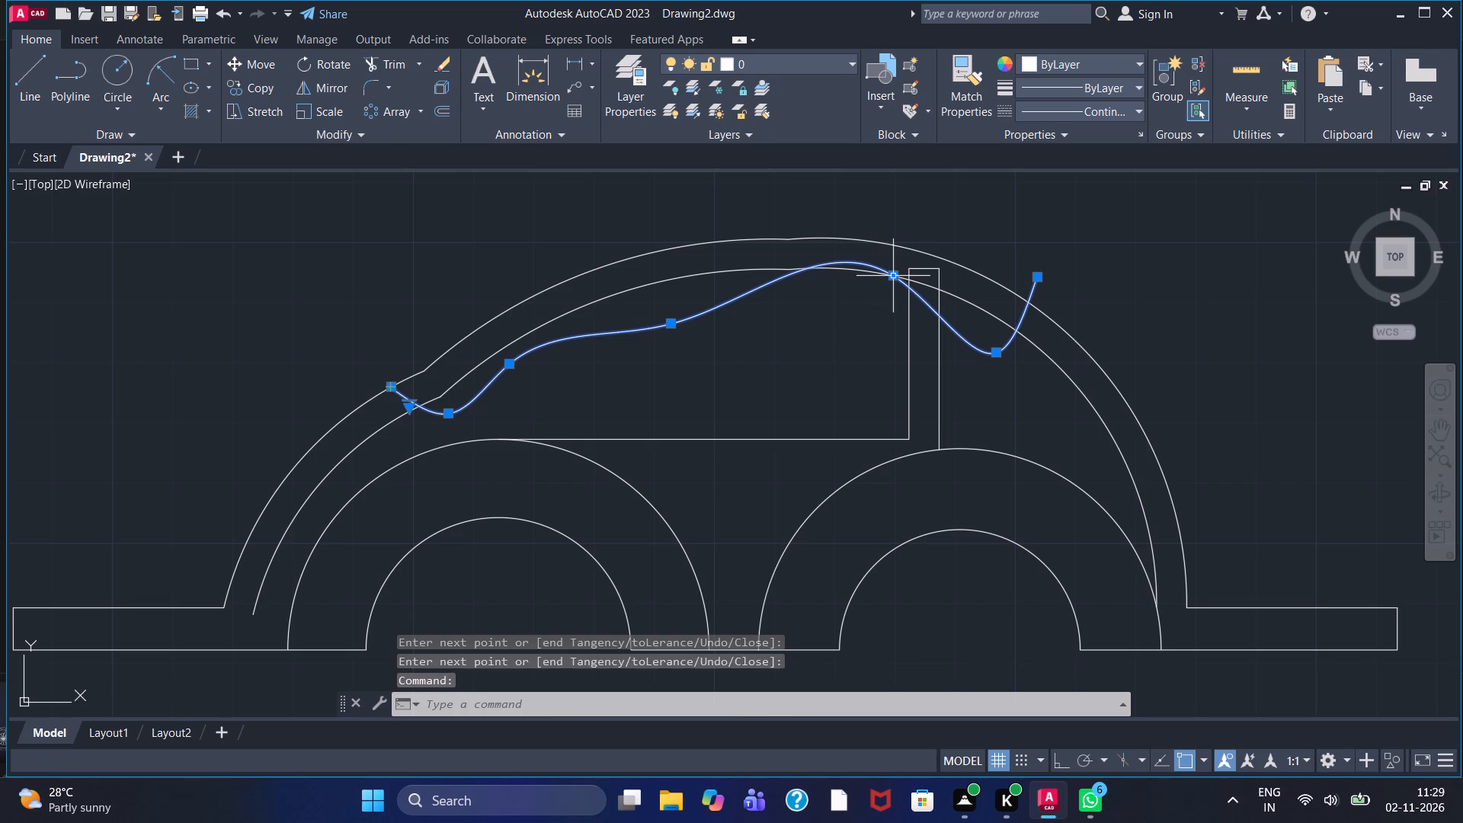
left_click_drag(893, 275, 884, 289)
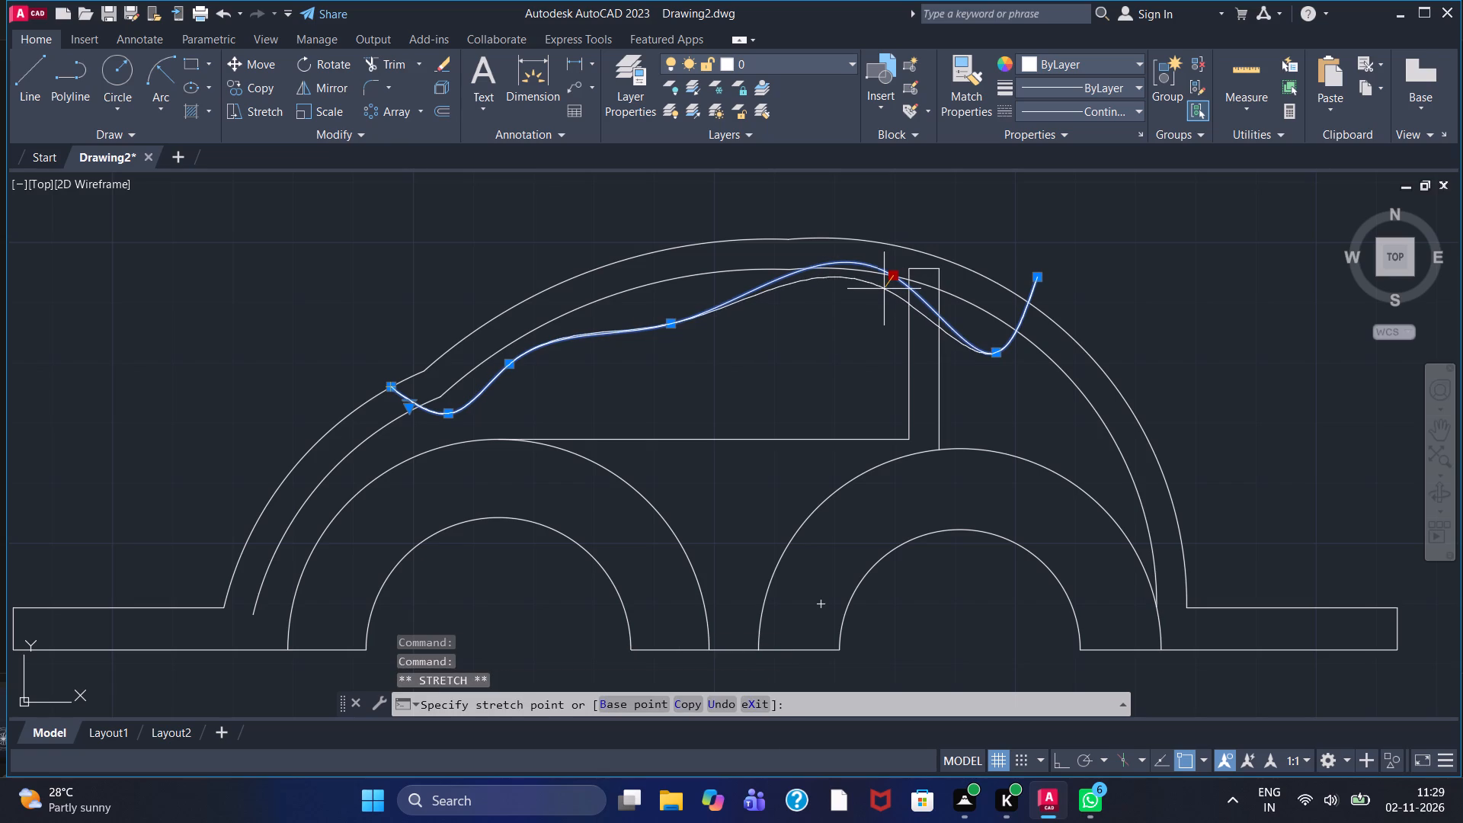
left_click(884, 289)
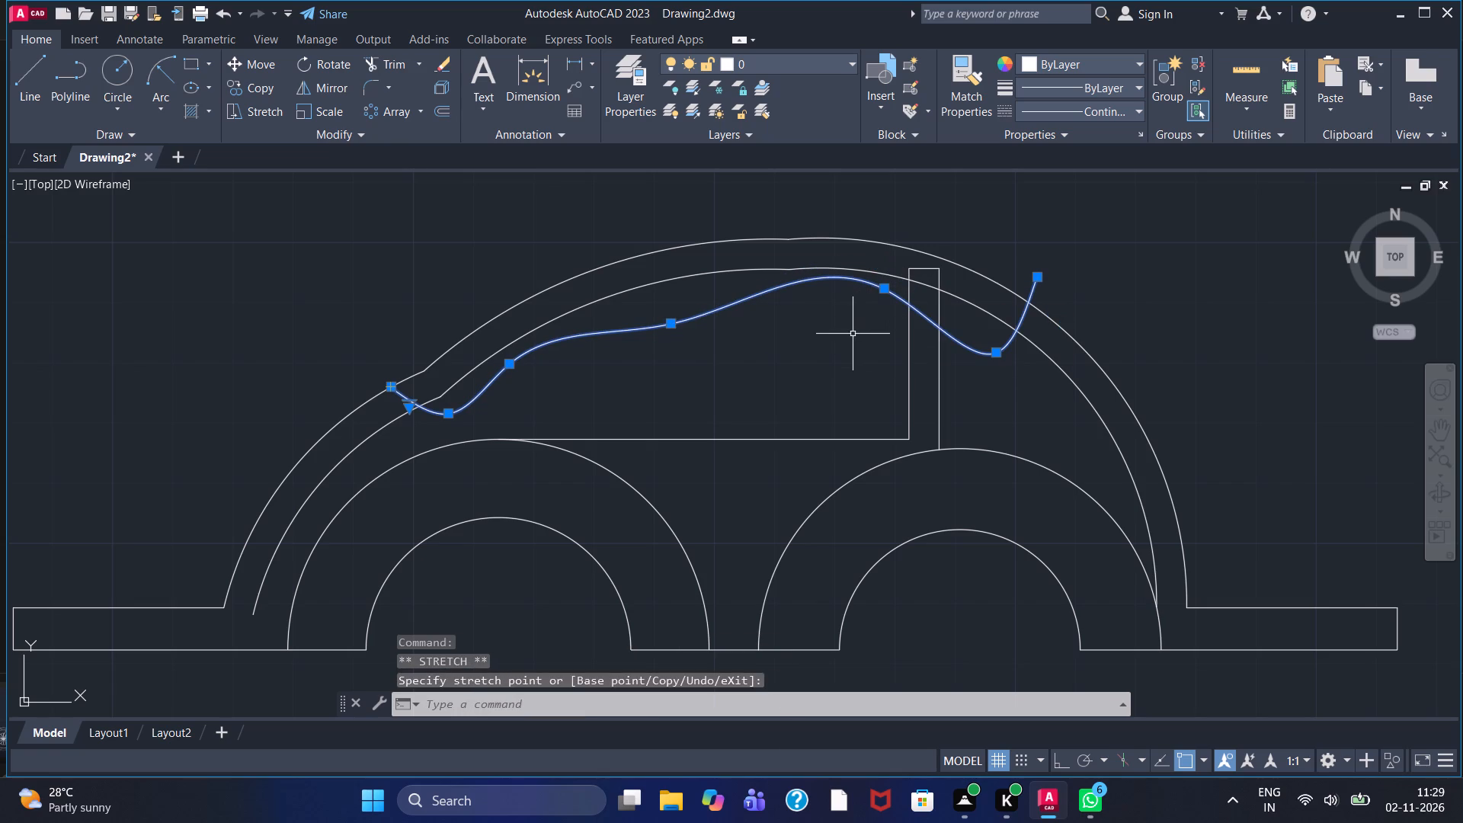
left_click(883, 288)
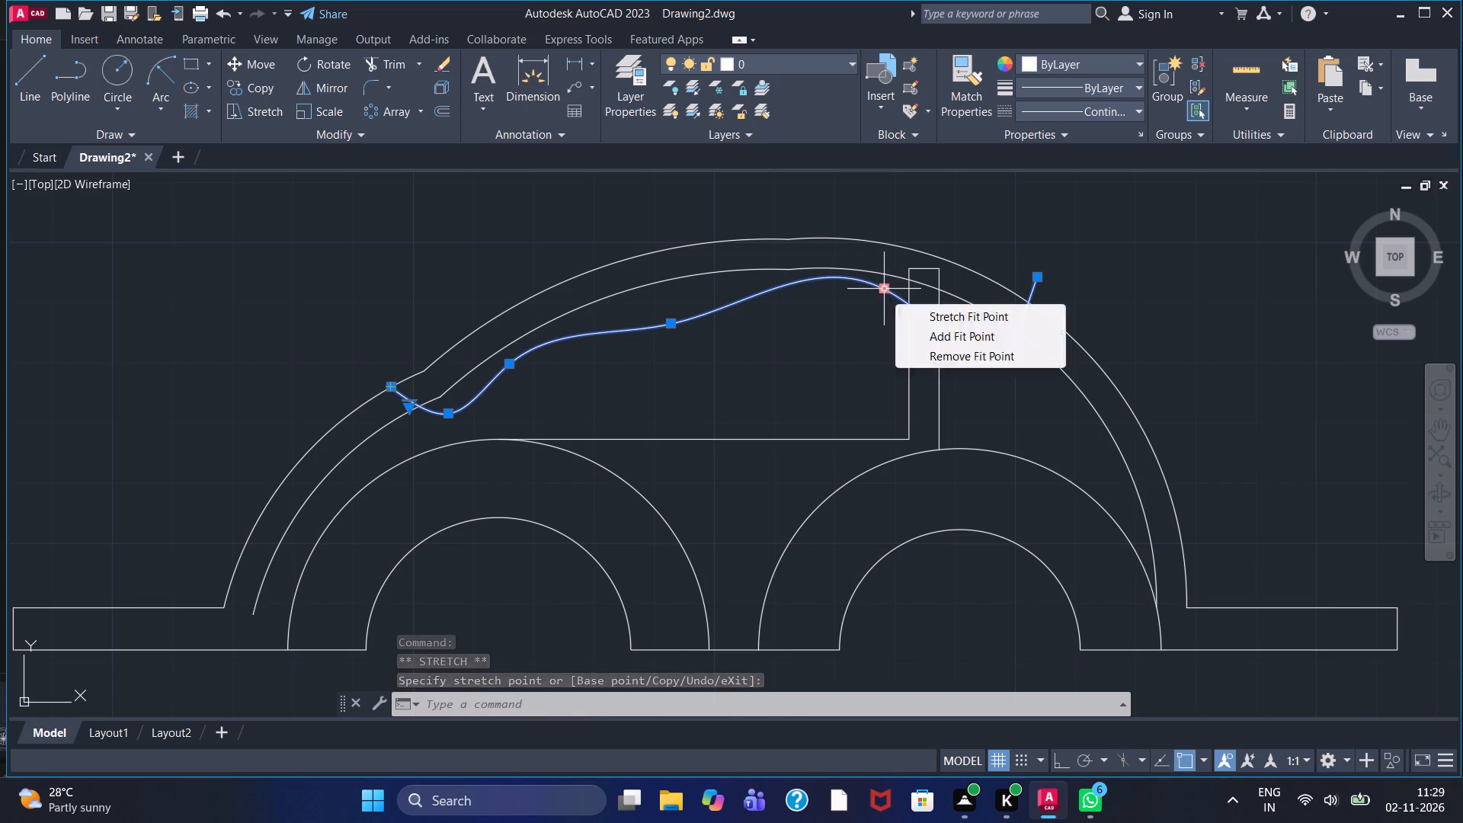
left_click_drag(883, 288, 884, 304)
double_click(884, 304)
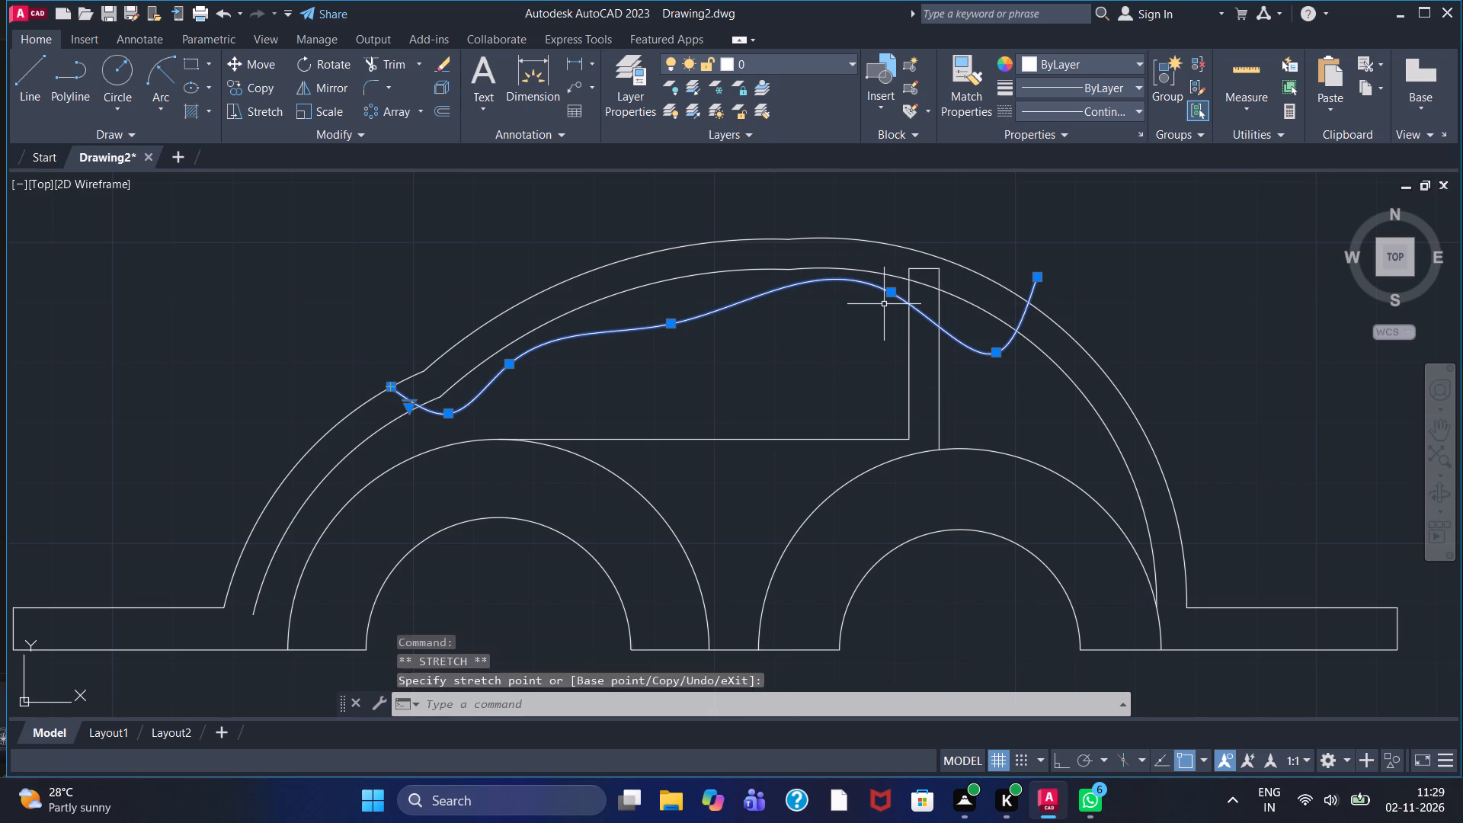
left_click_drag(892, 293, 888, 317)
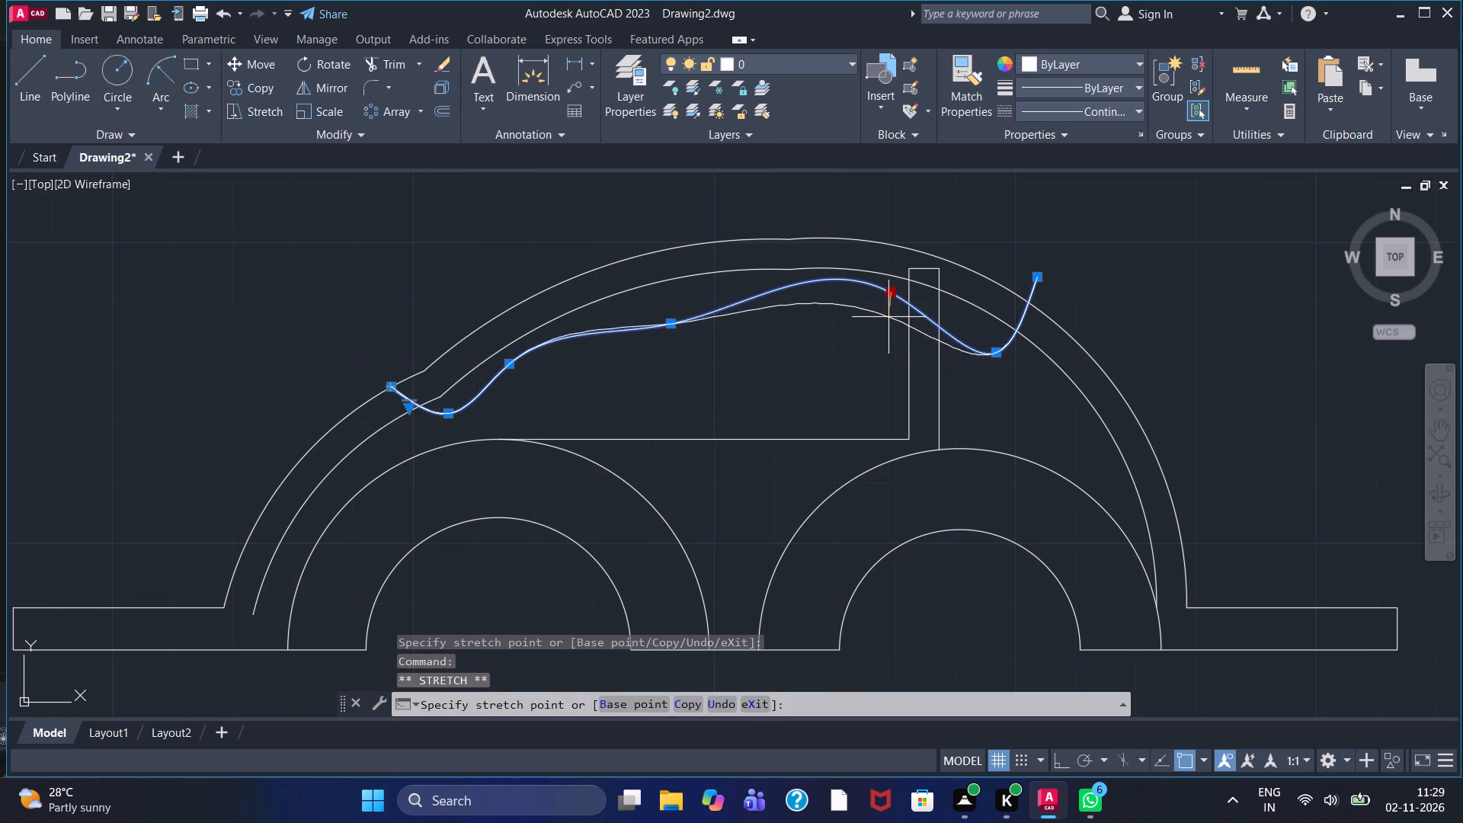
left_click_drag(888, 317, 887, 317)
left_click(886, 315)
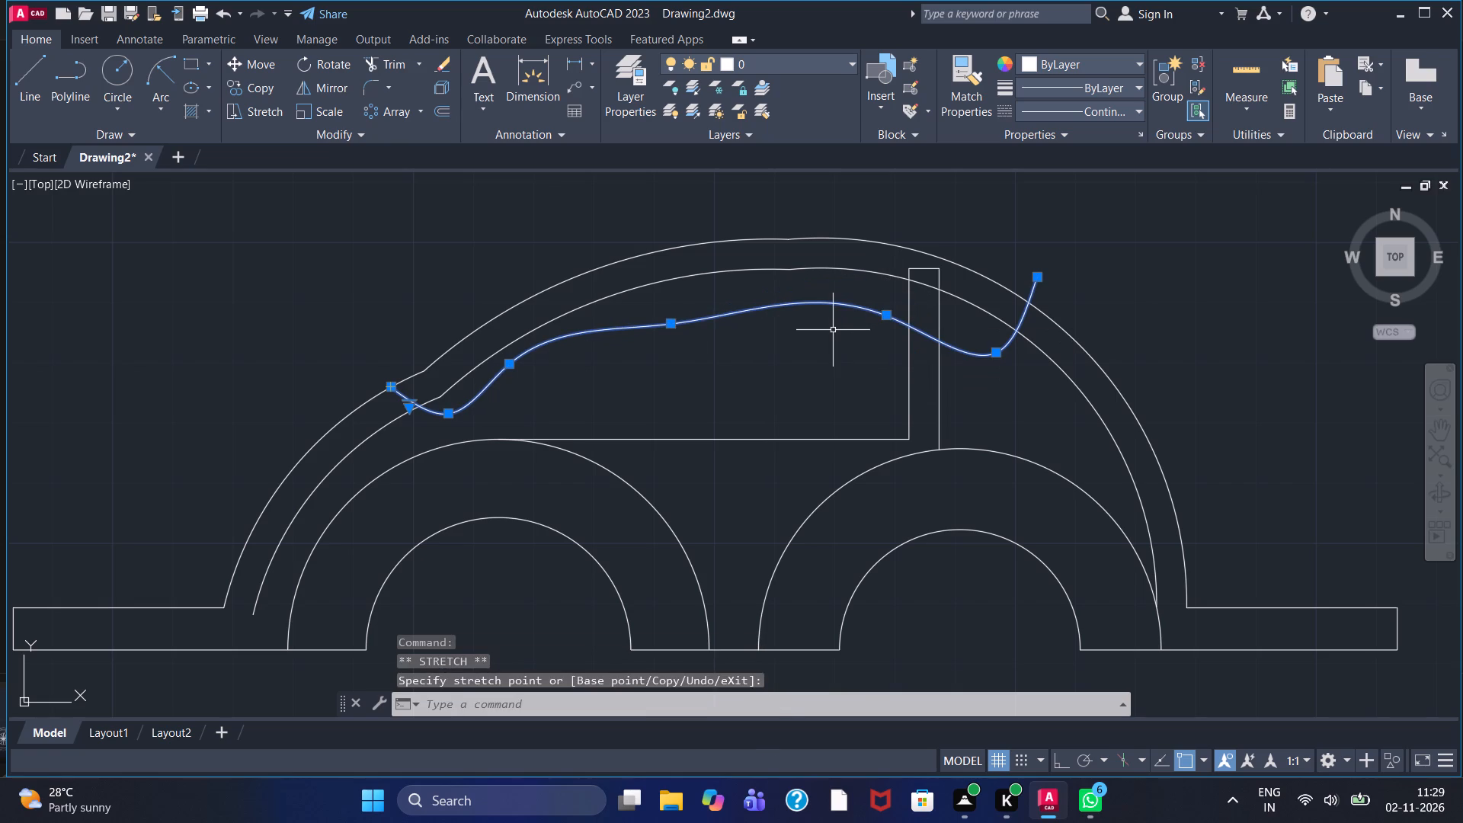
key("Escape")
Trim the spline's overhang beyond the dome's right outer curve and the parts of the narrow vertical post above the spline.
left_click_drag(365, 62, 372, 66)
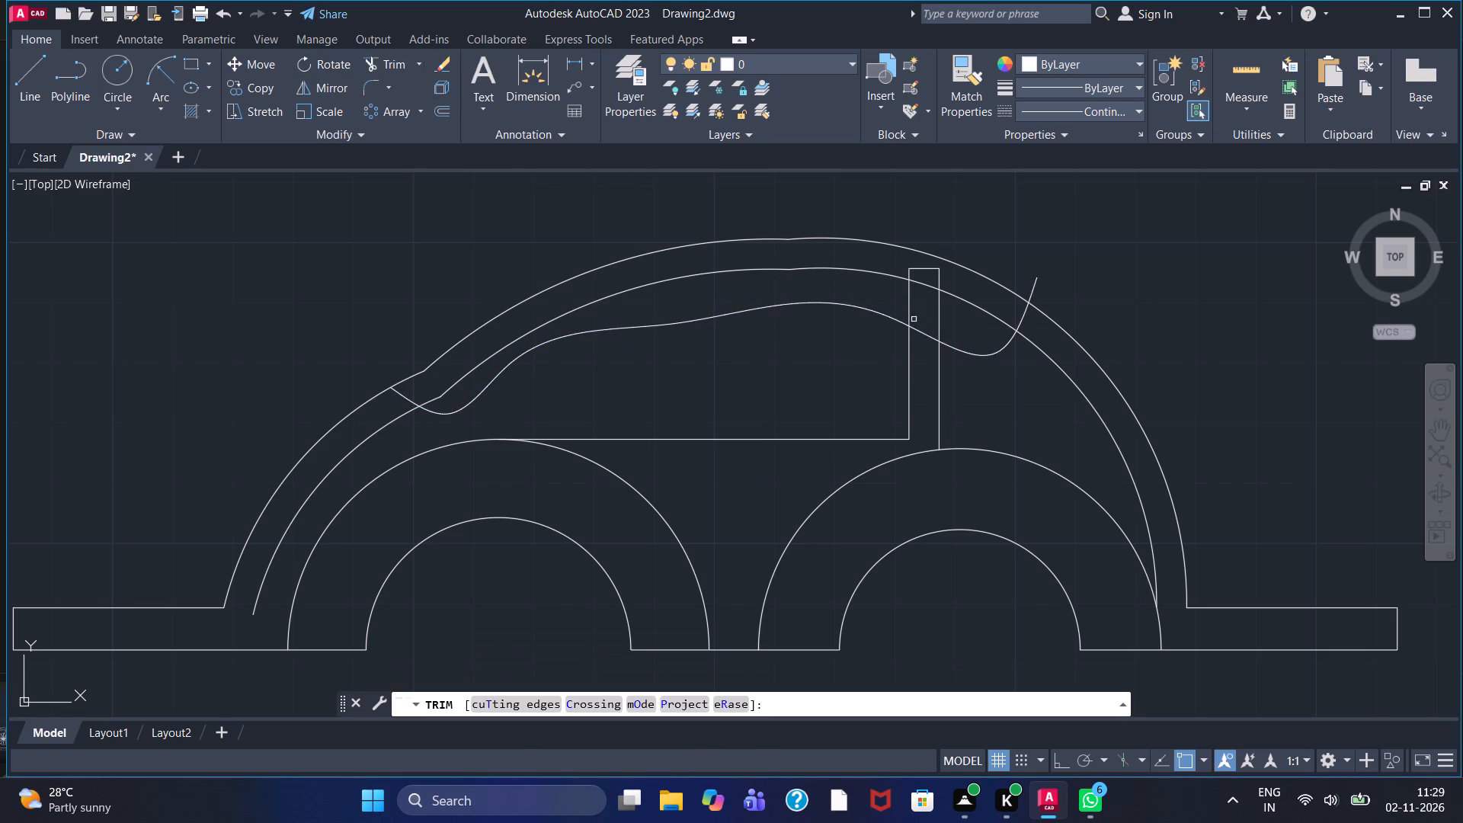
left_click(1034, 287)
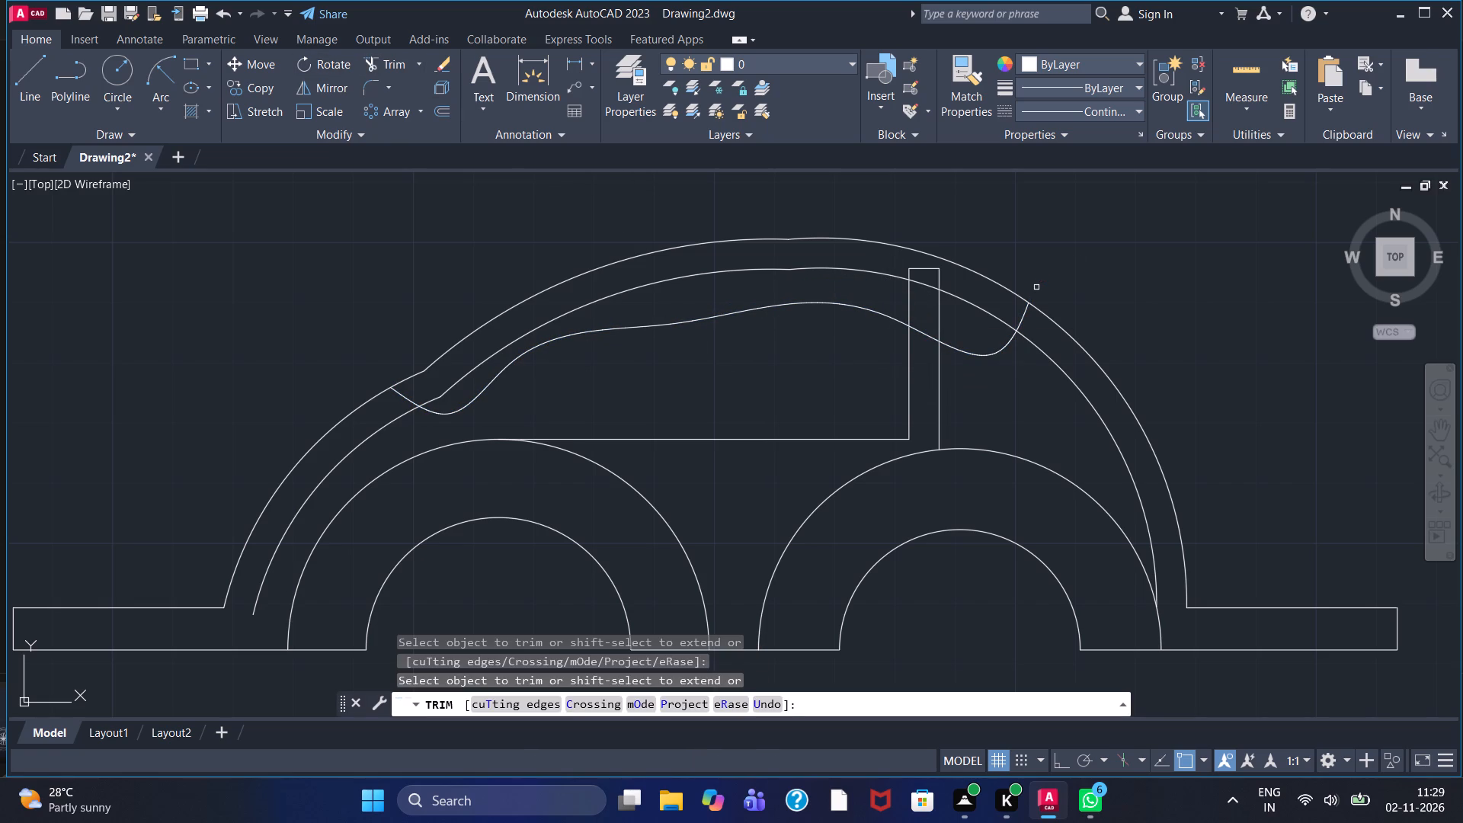
left_click(909, 272)
left_click(914, 270)
left_click(942, 272)
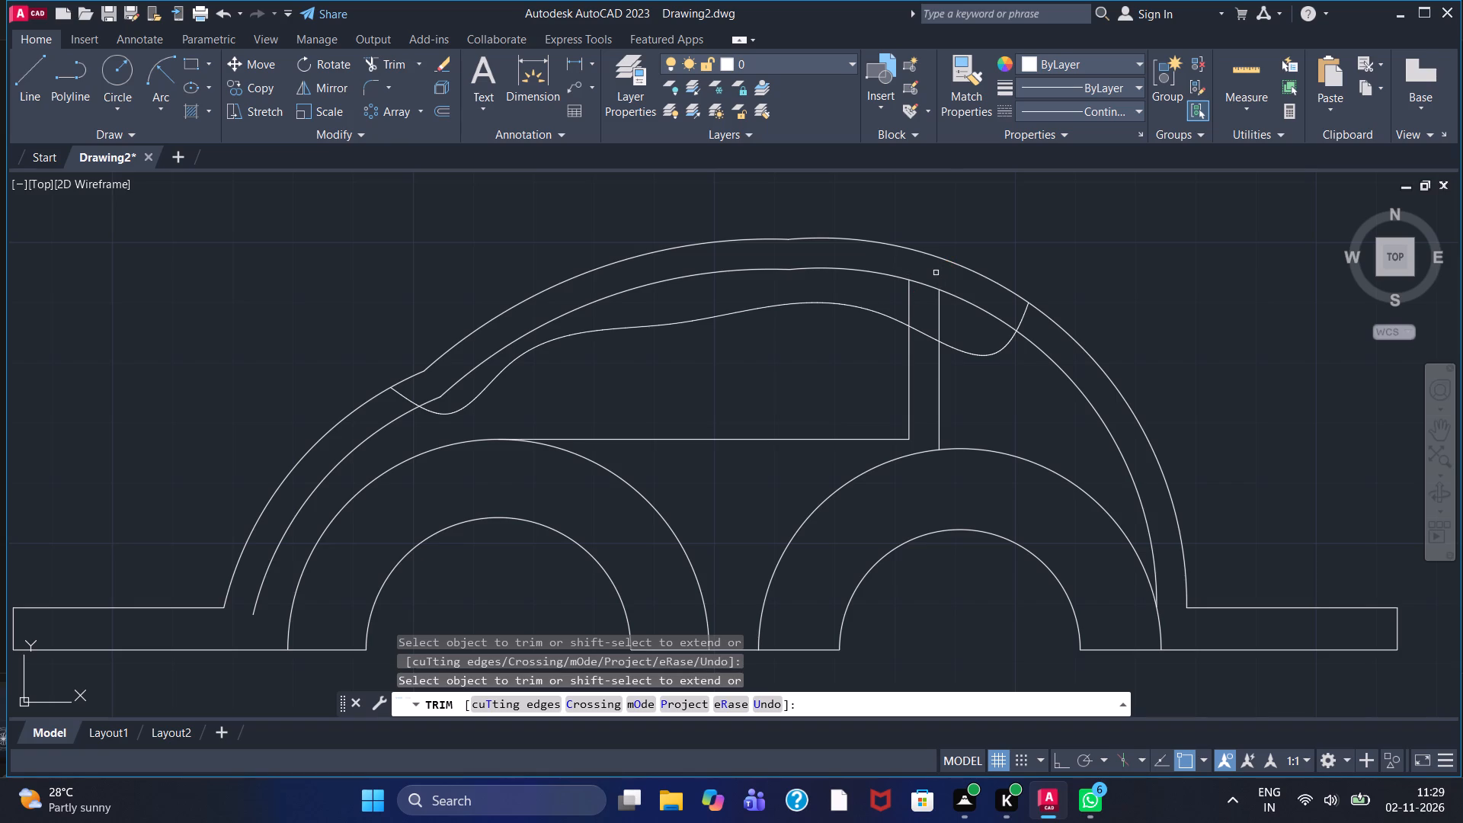
left_click(908, 301)
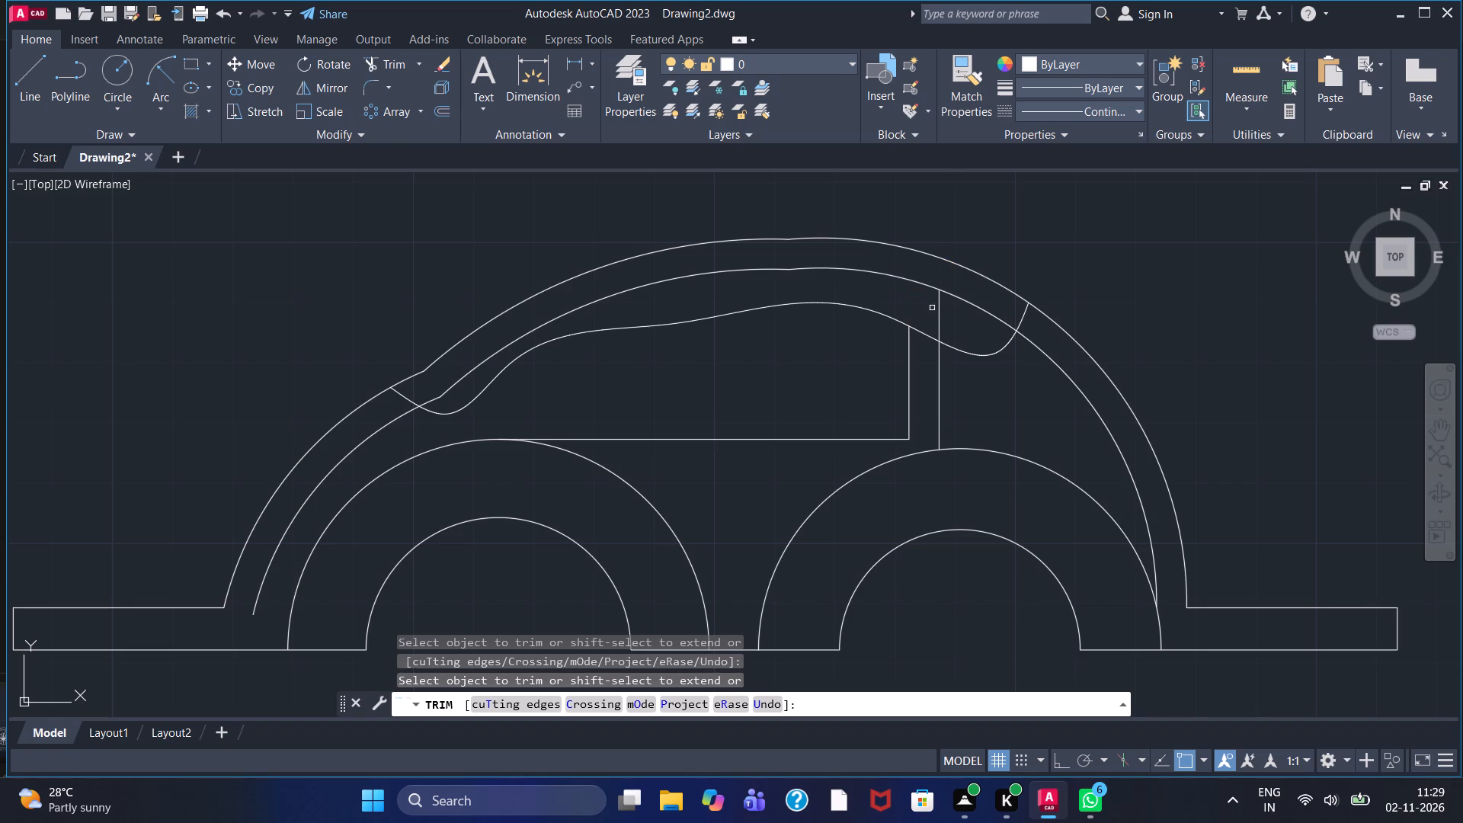
left_click(938, 313)
key("Escape")
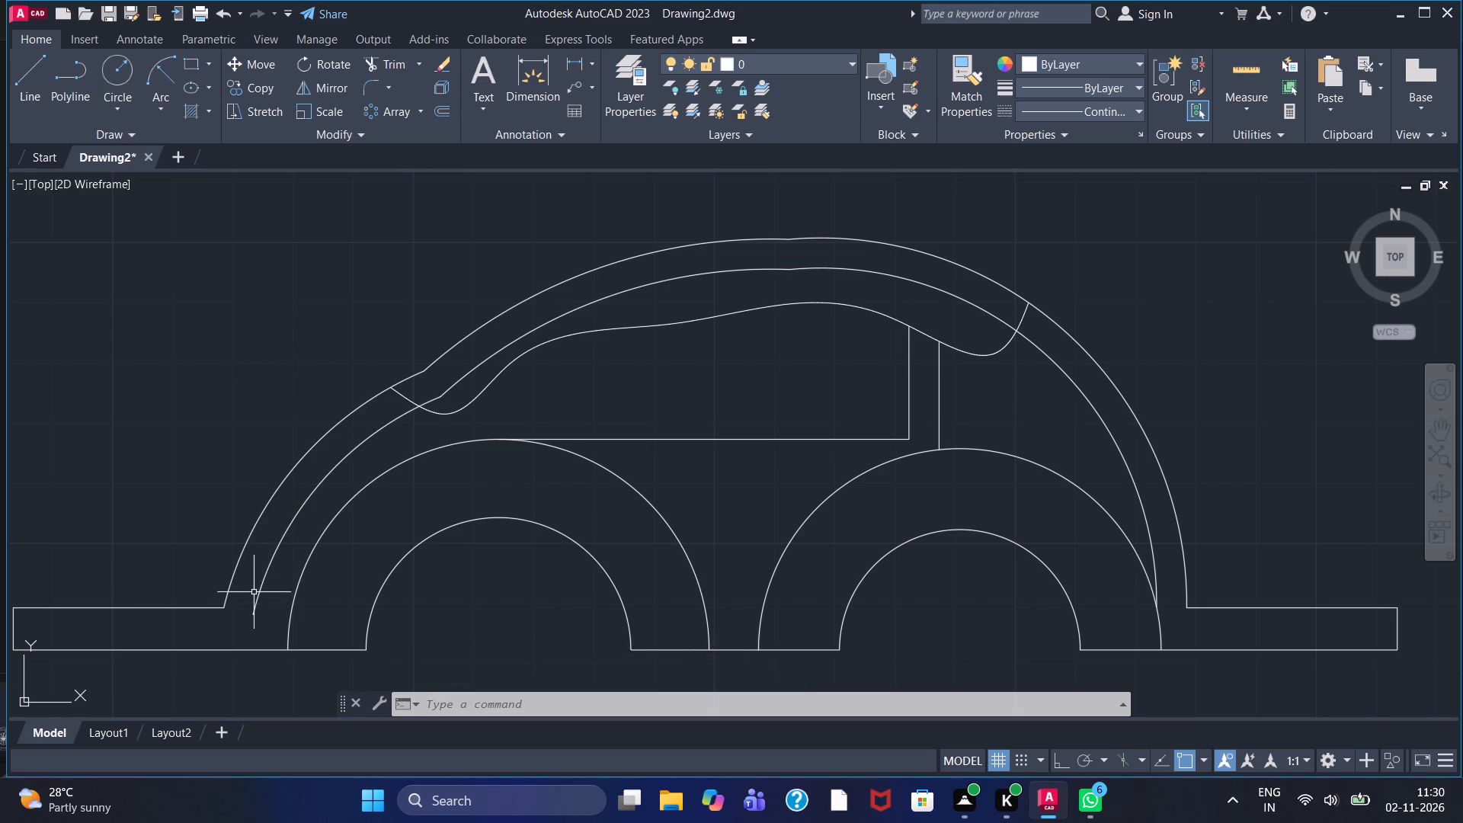
Extend the lower left end of the dome's inner curve down to the base line.
type("ex")
key("Return")
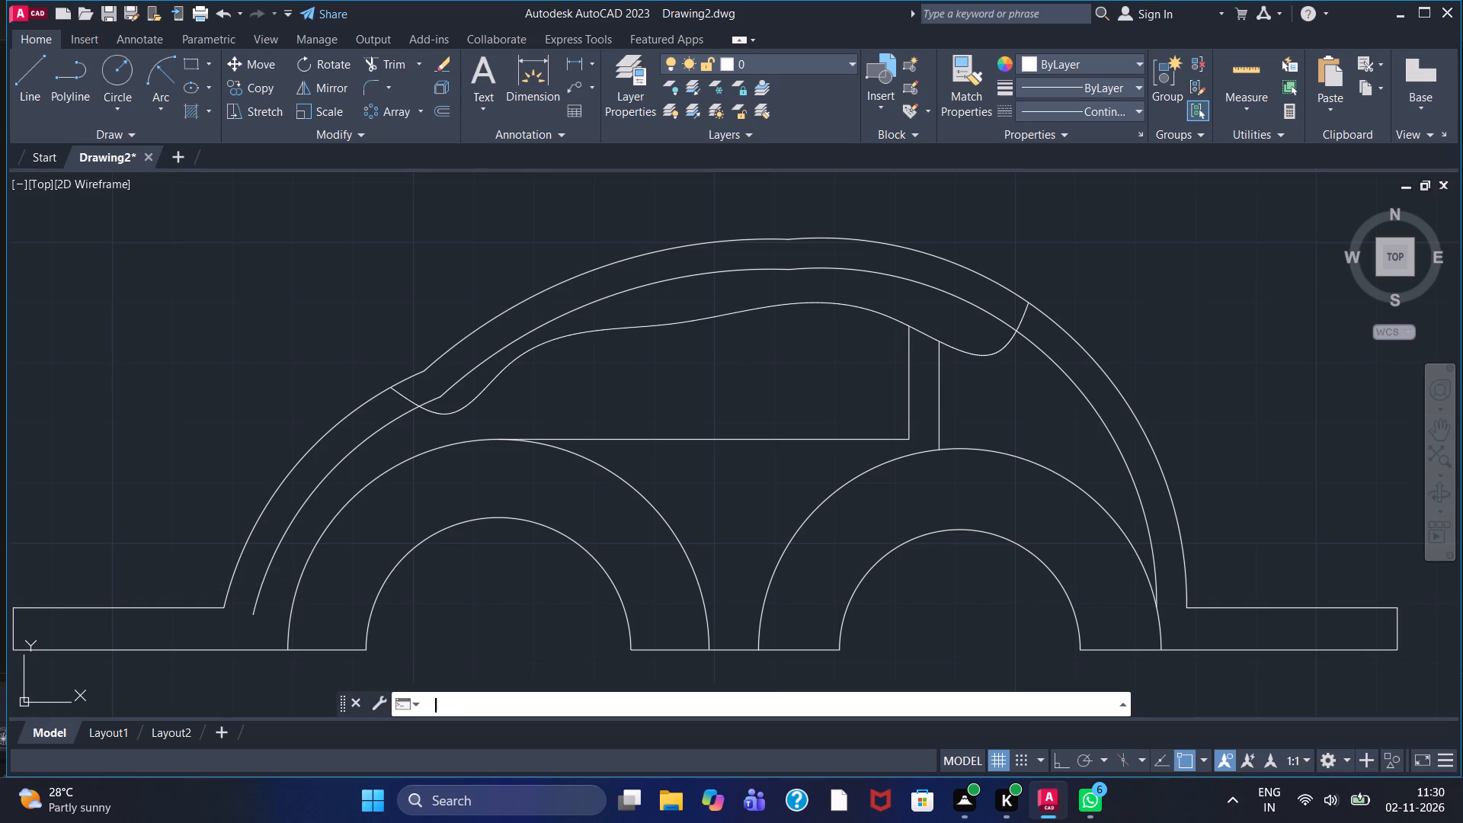
key("Return")
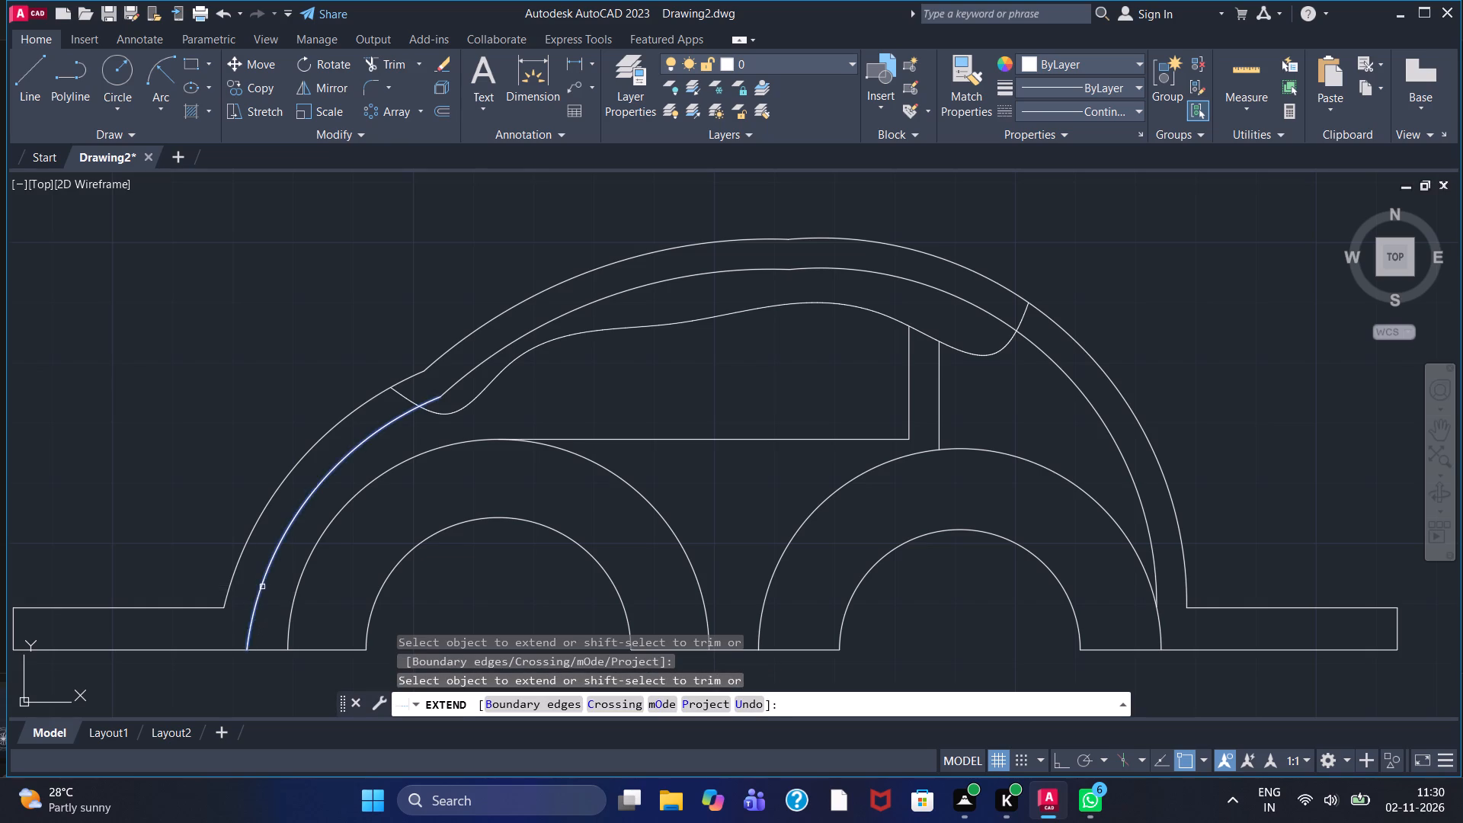
left_click(263, 590)
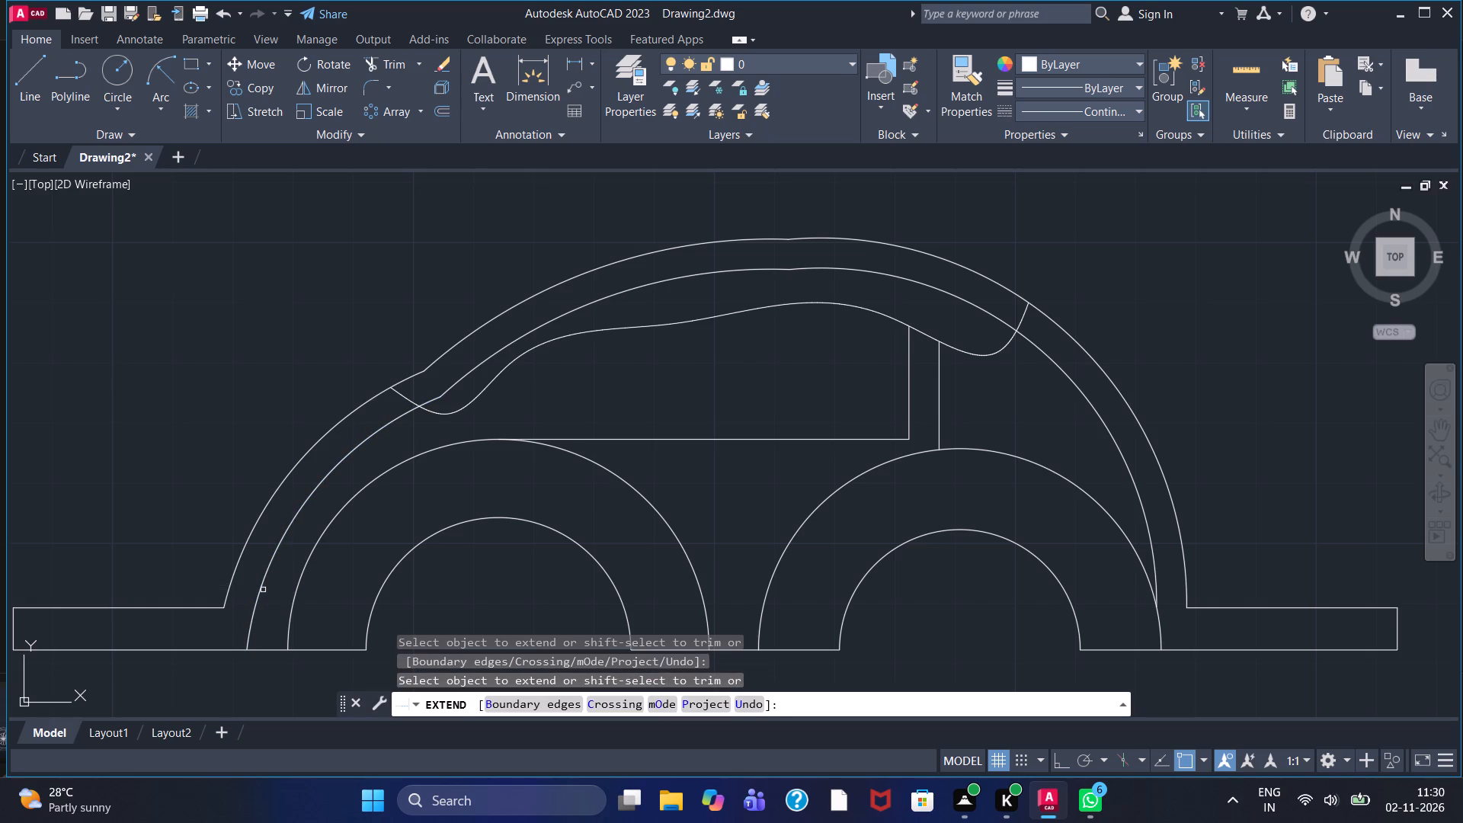
key("Escape")
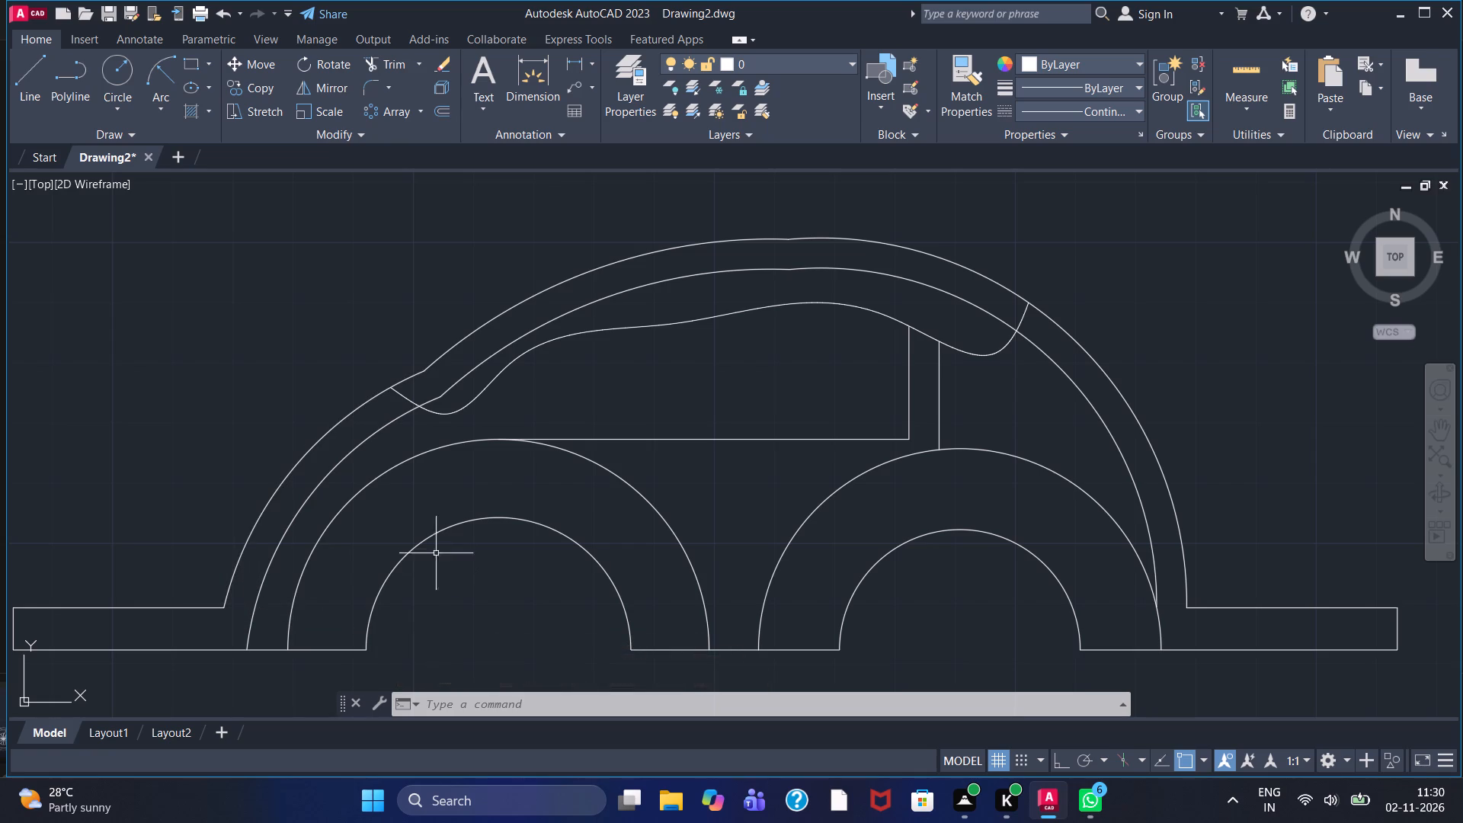
Draw two short slanted lines across the dome's wall, one on its upper left and one near its peak.
scroll(710, 488, "down", 1)
middle_click_drag(710, 488, 673, 488)
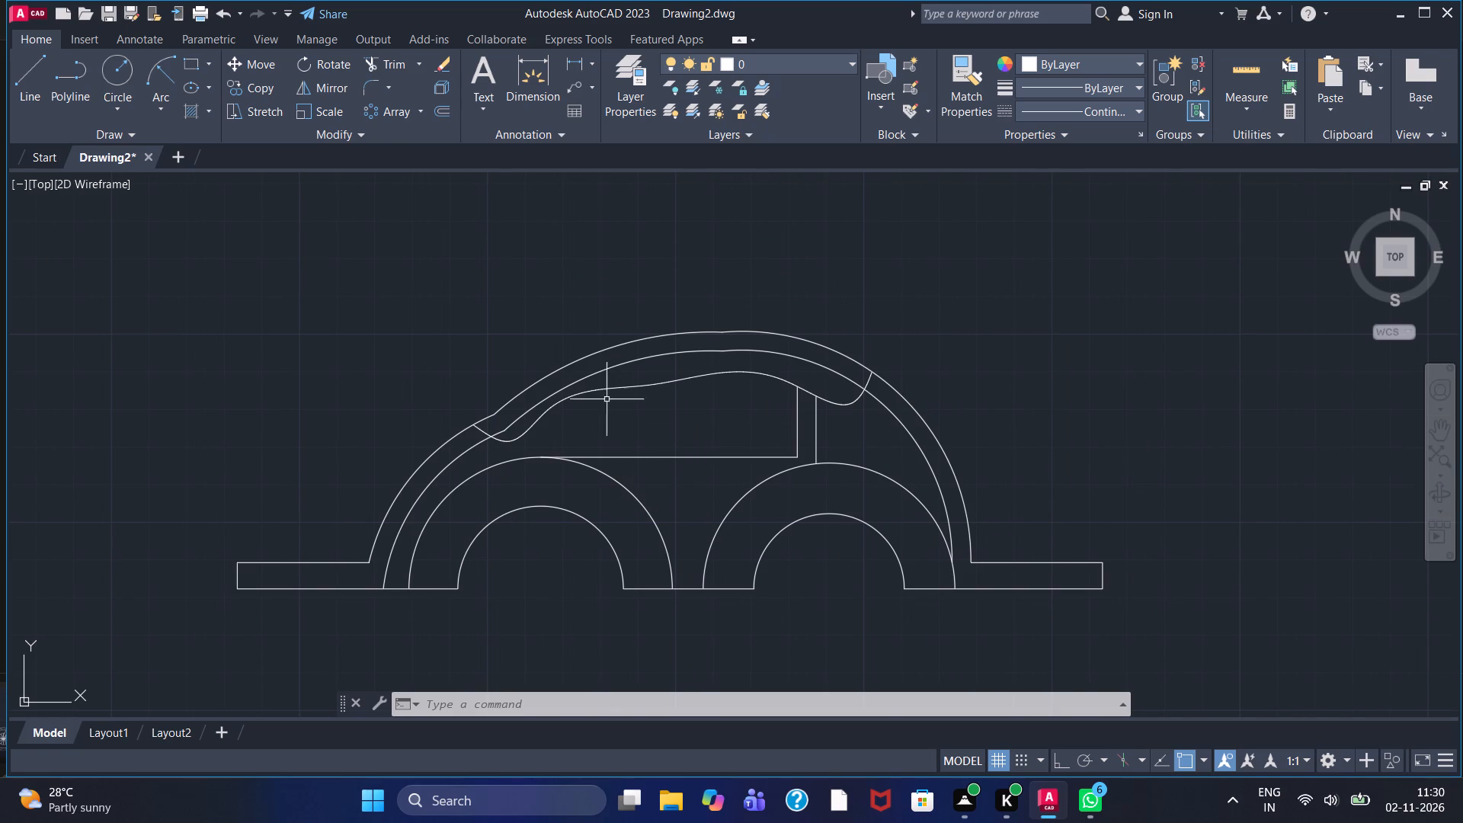
scroll(639, 351, "up", 1)
left_click(22, 80)
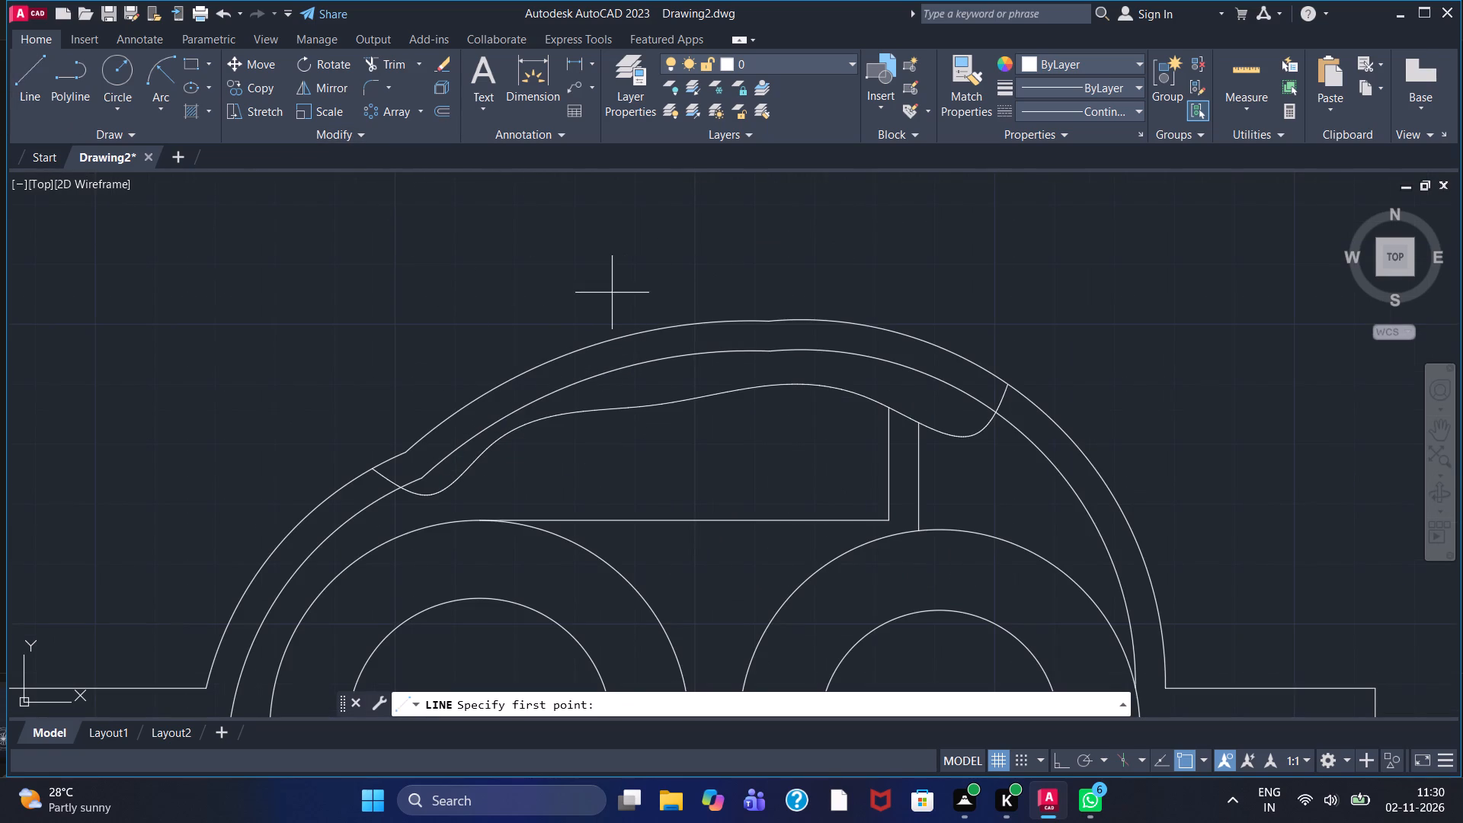
left_click(593, 315)
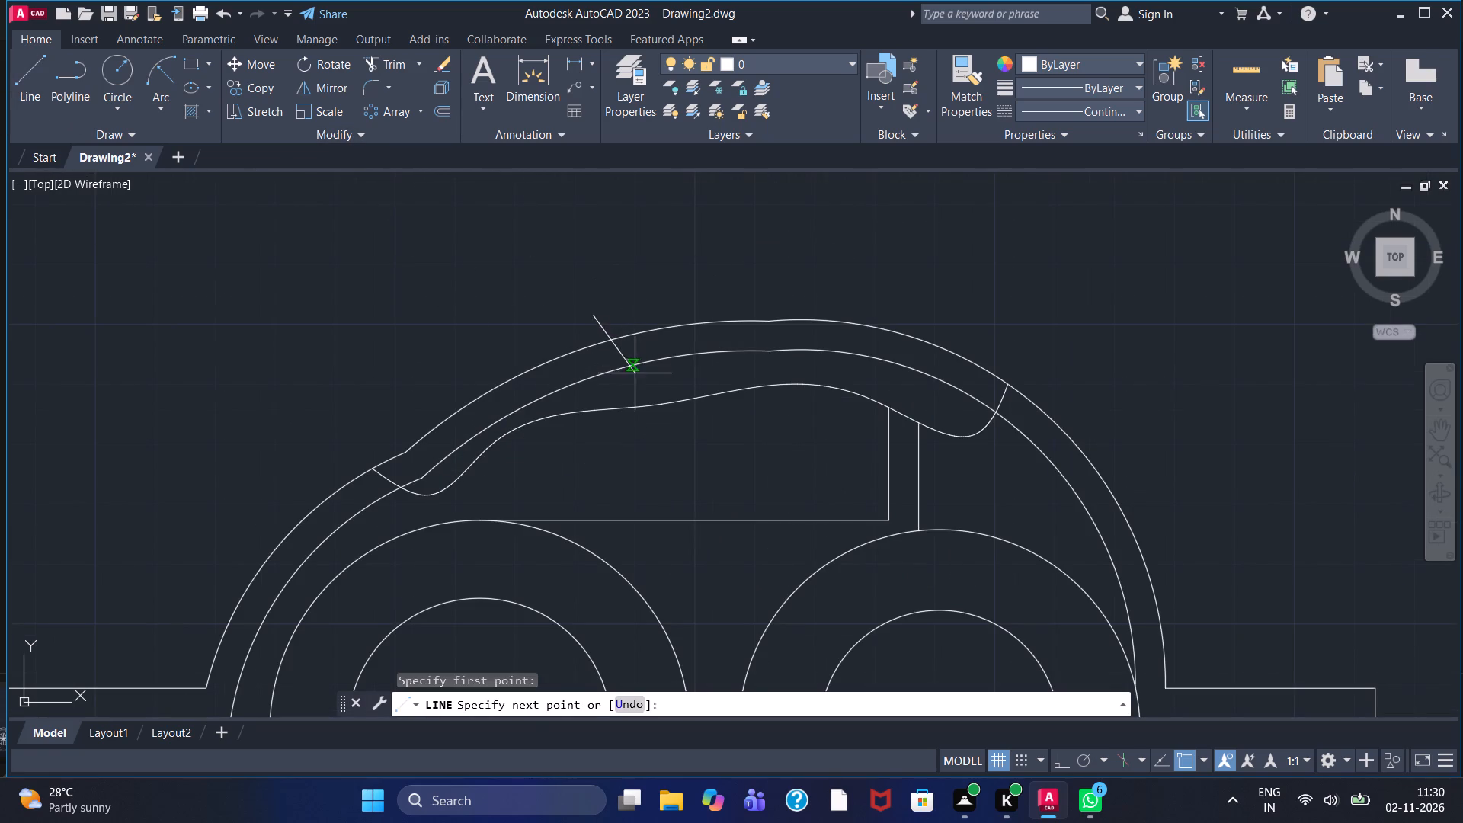
left_click(639, 389)
right_click(639, 389)
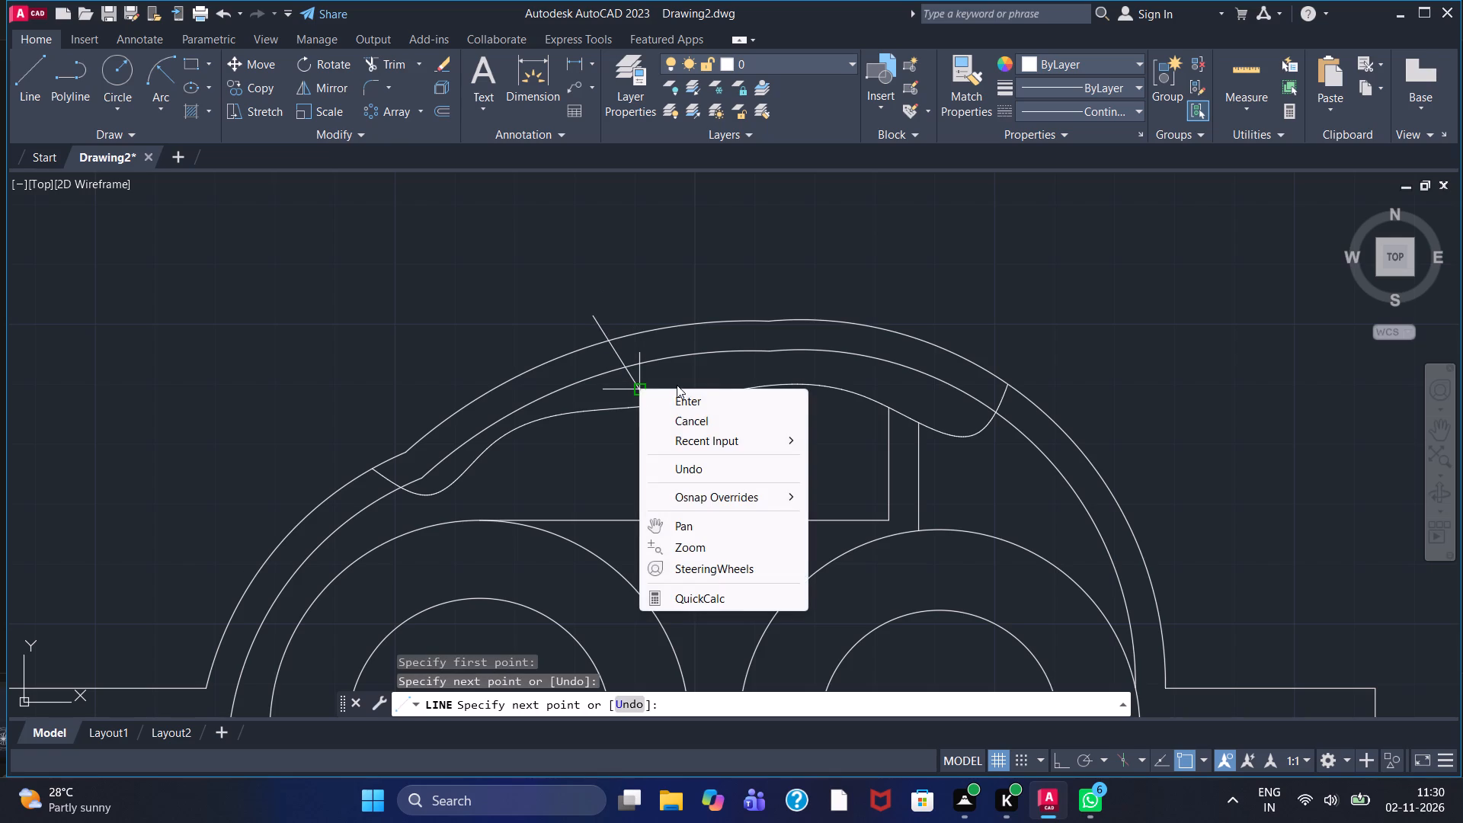
left_click(677, 395)
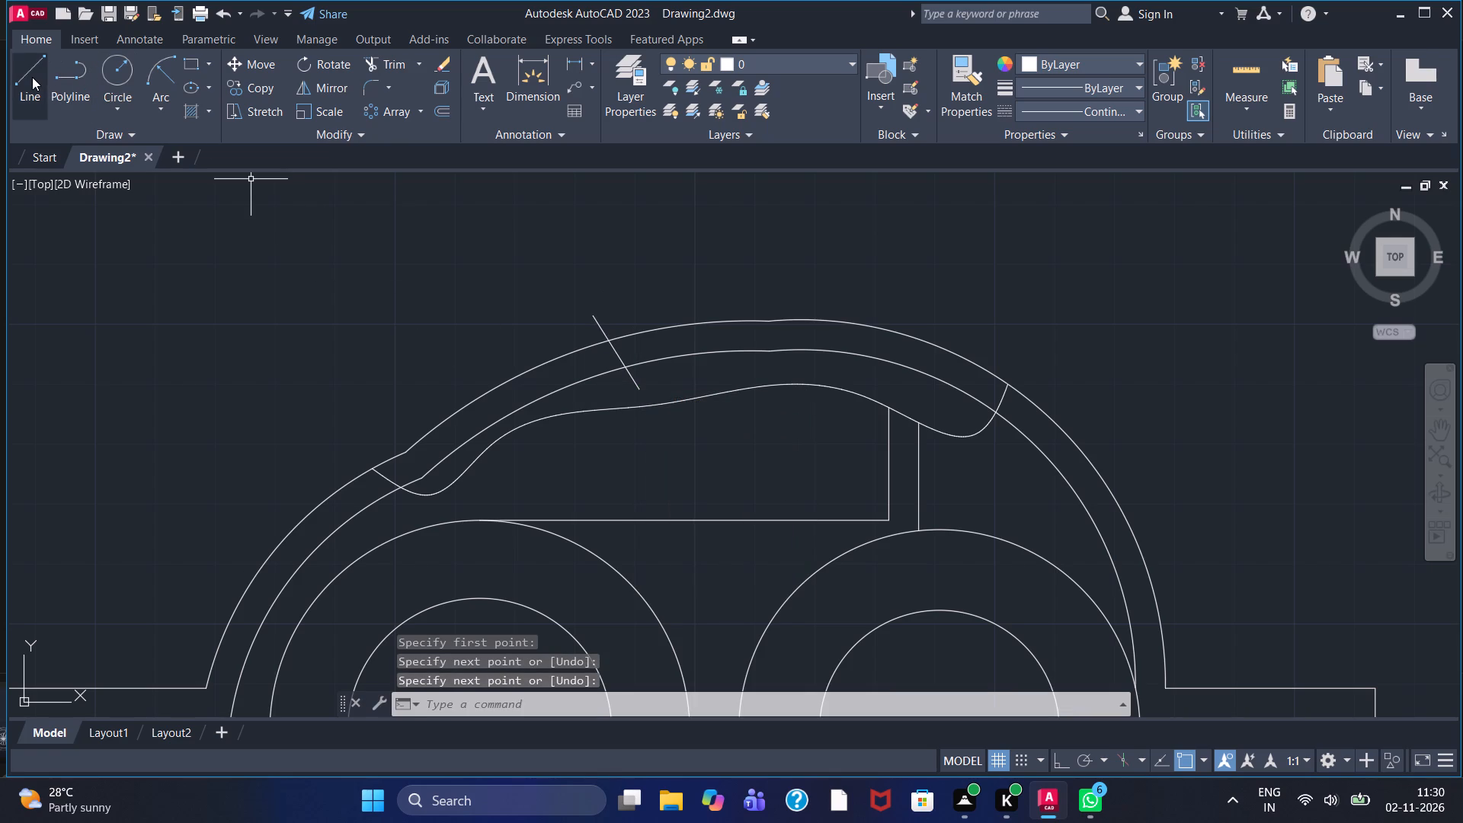
left_click(32, 77)
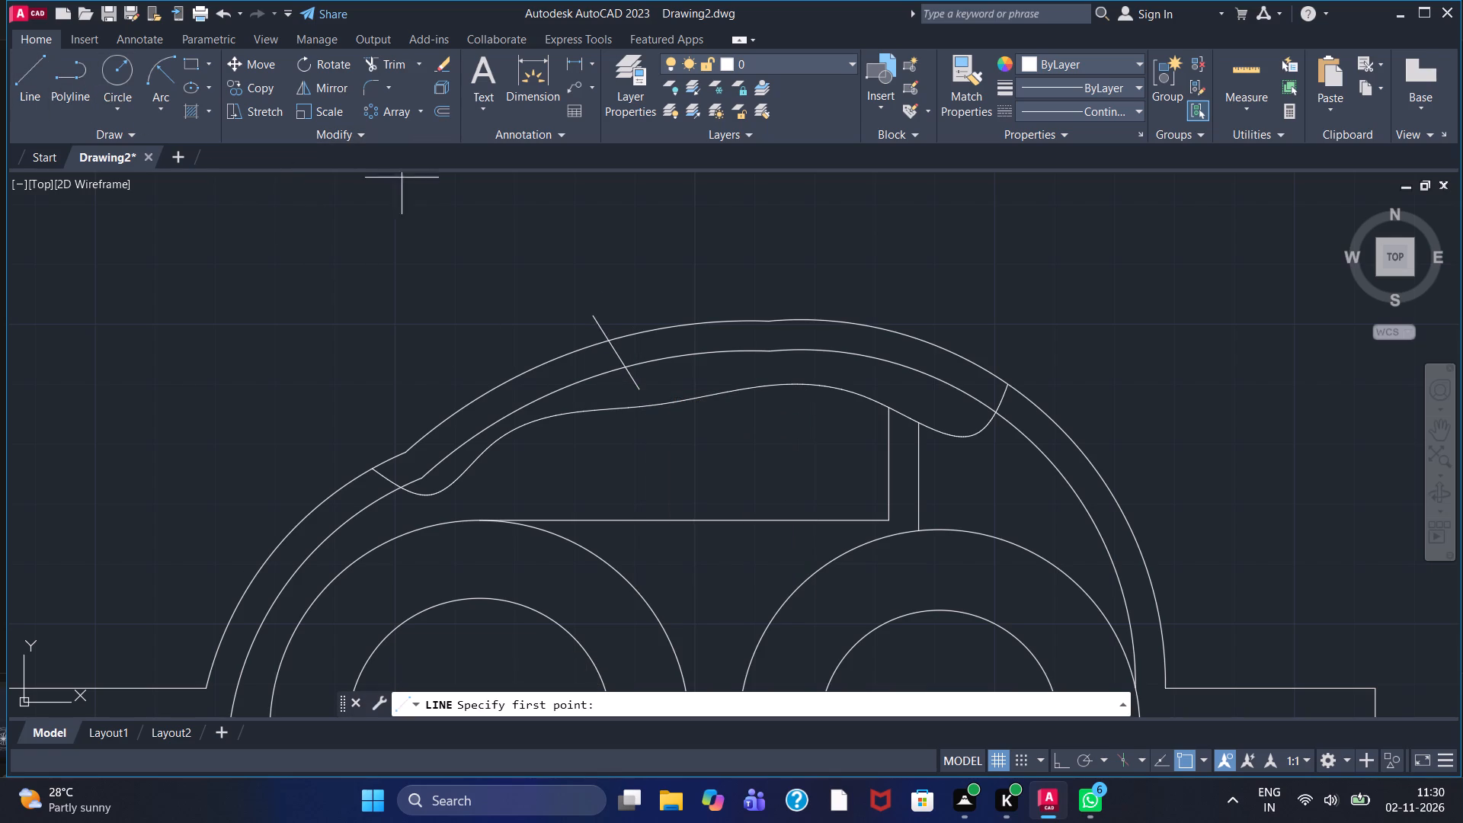
left_click(777, 295)
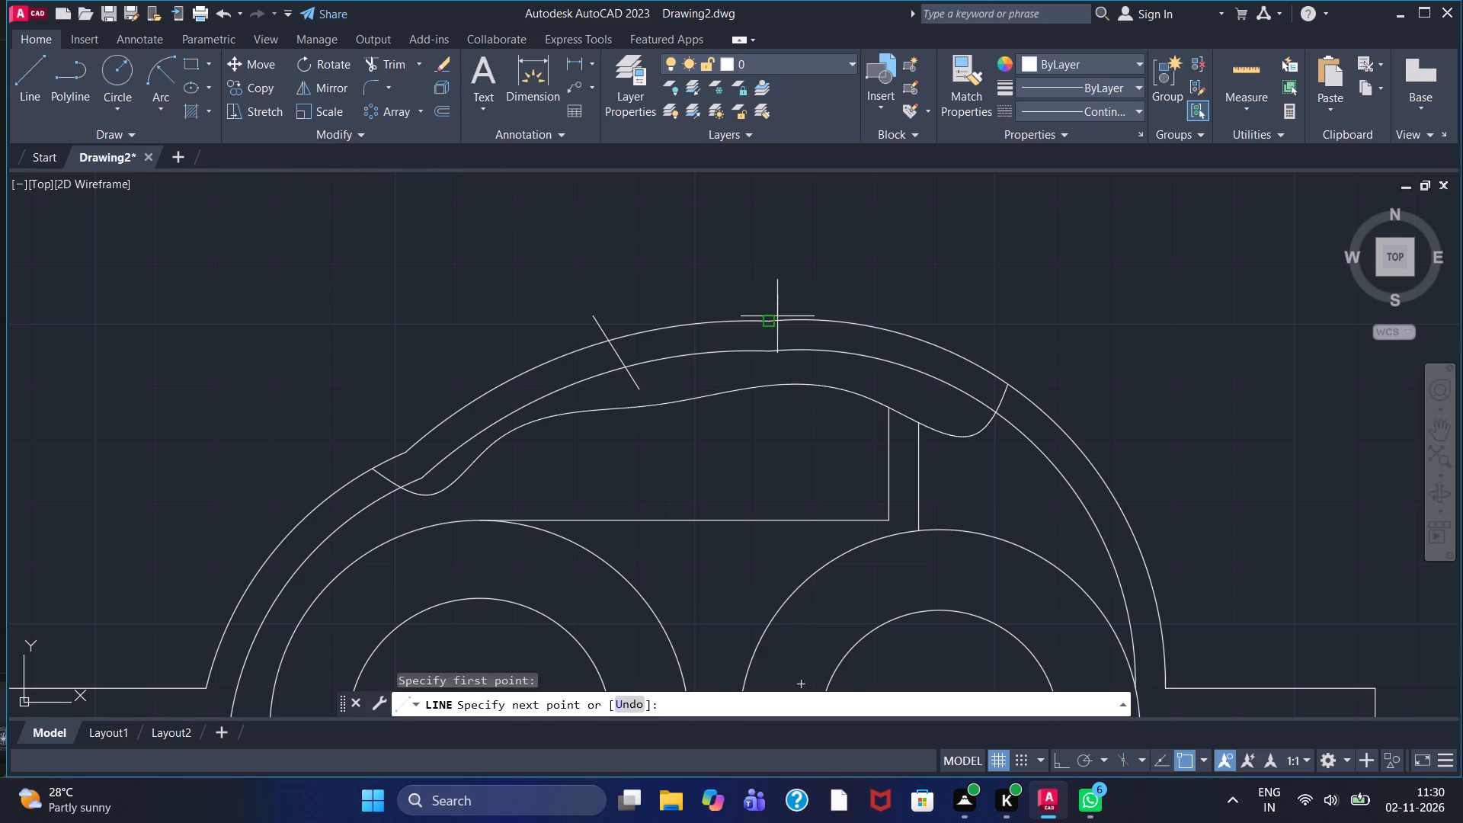
left_click(792, 370)
right_click(792, 370)
left_click(828, 378)
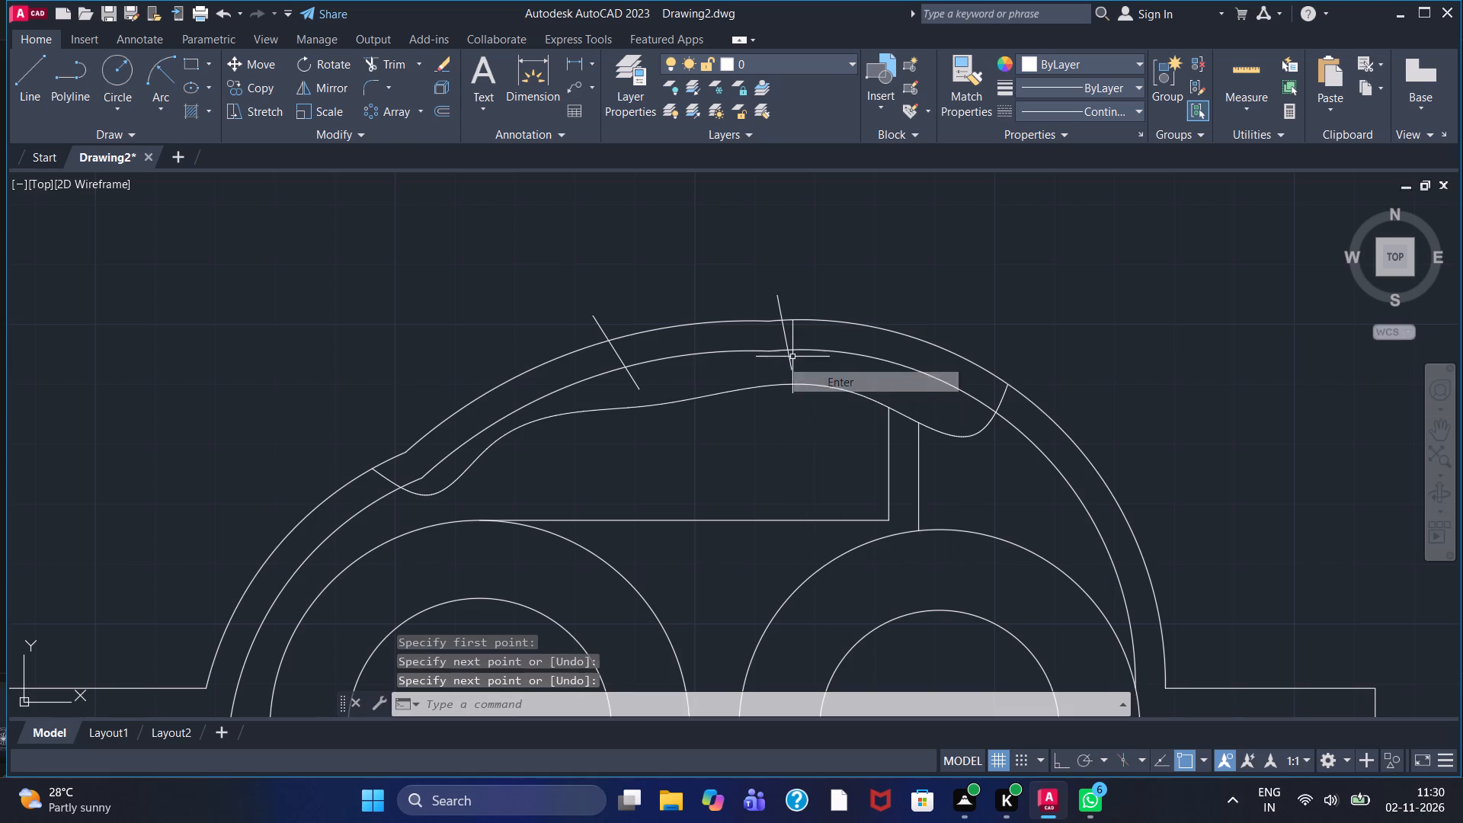
Trim both slanted lines so they span only between the dome's outer and inner curves.
left_click(370, 65)
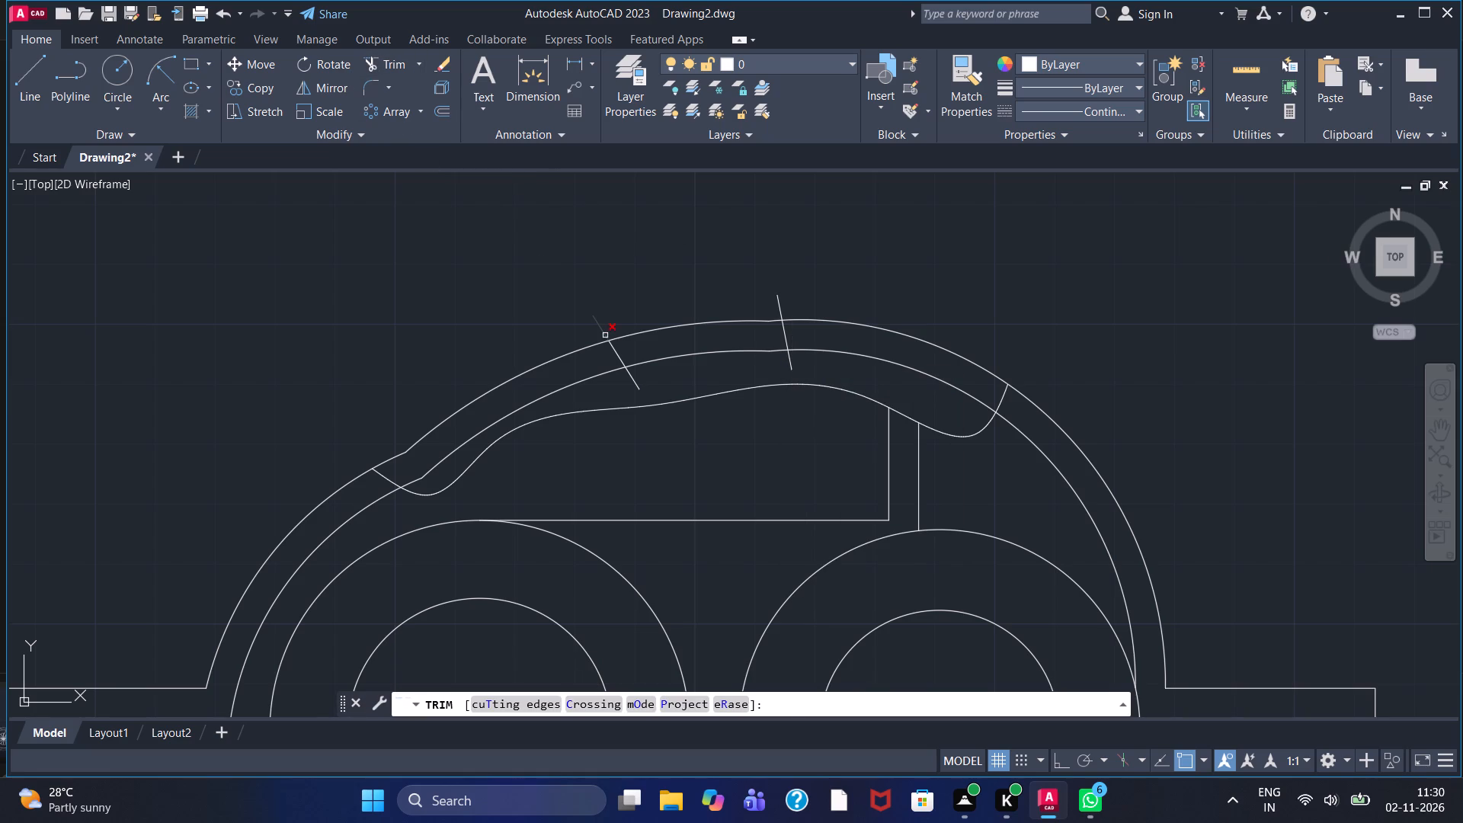
left_click(605, 335)
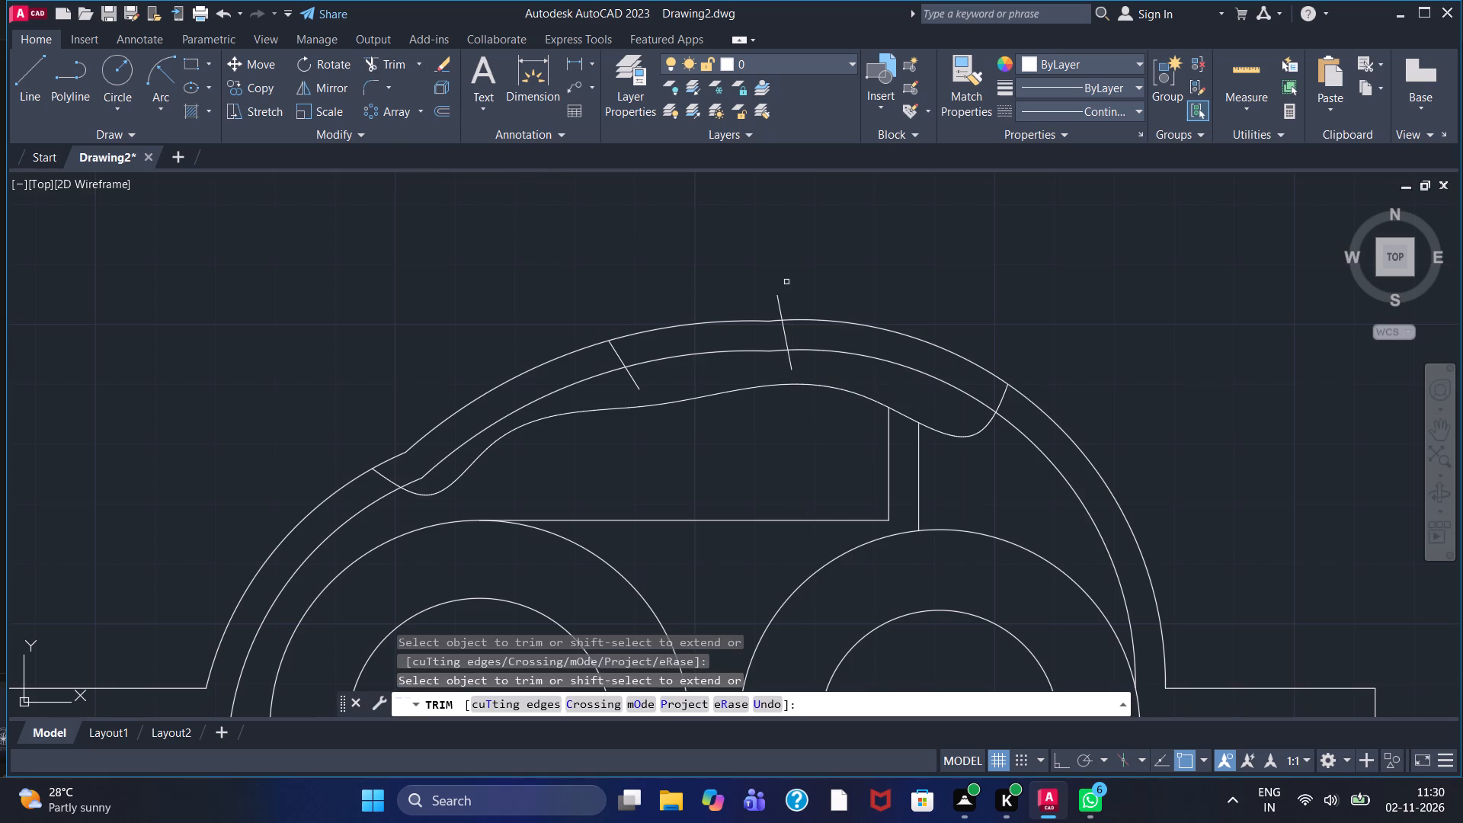
left_click(781, 304)
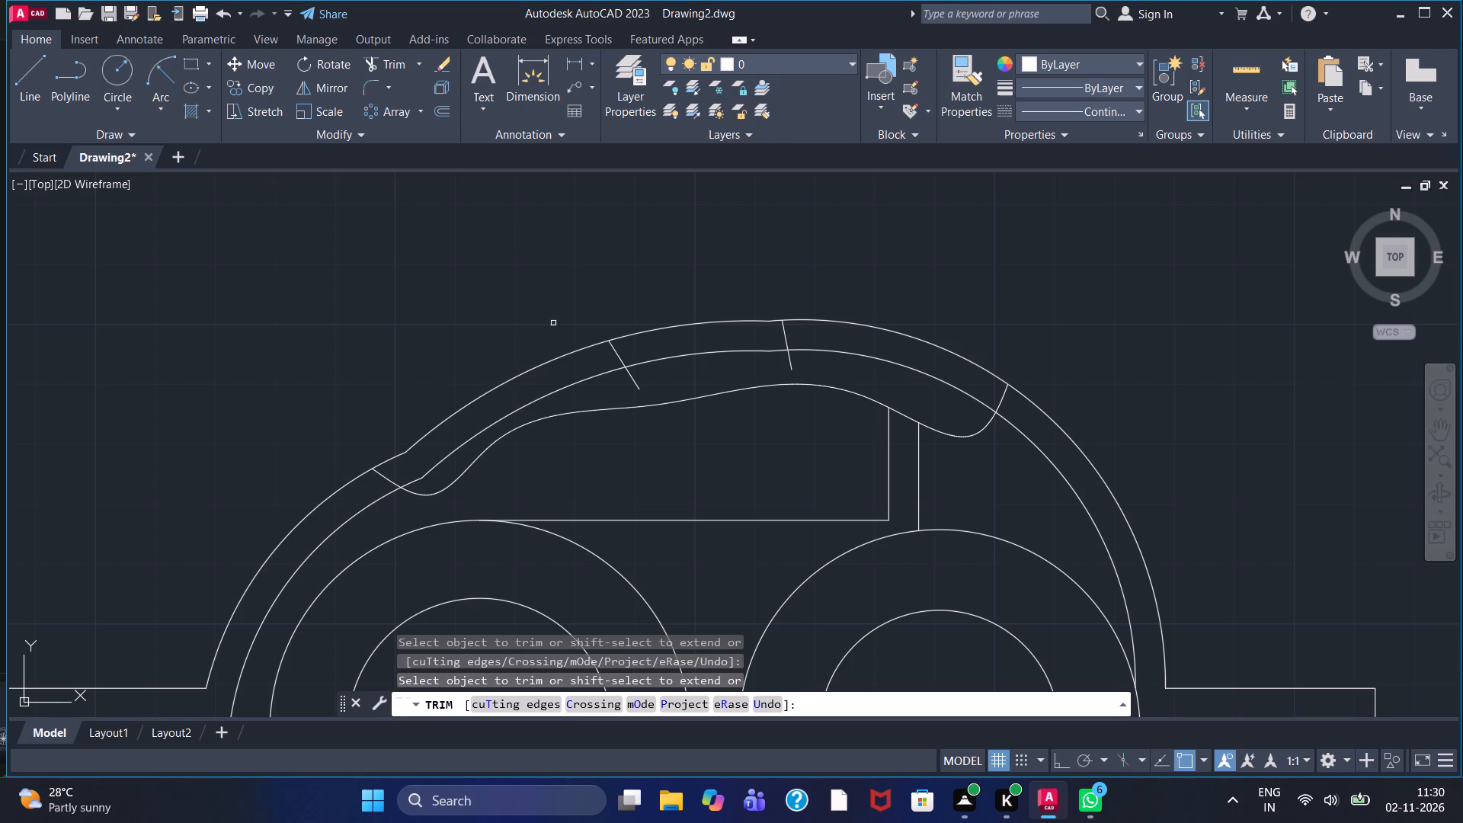
left_click(632, 380)
left_click(791, 363)
key("Escape")
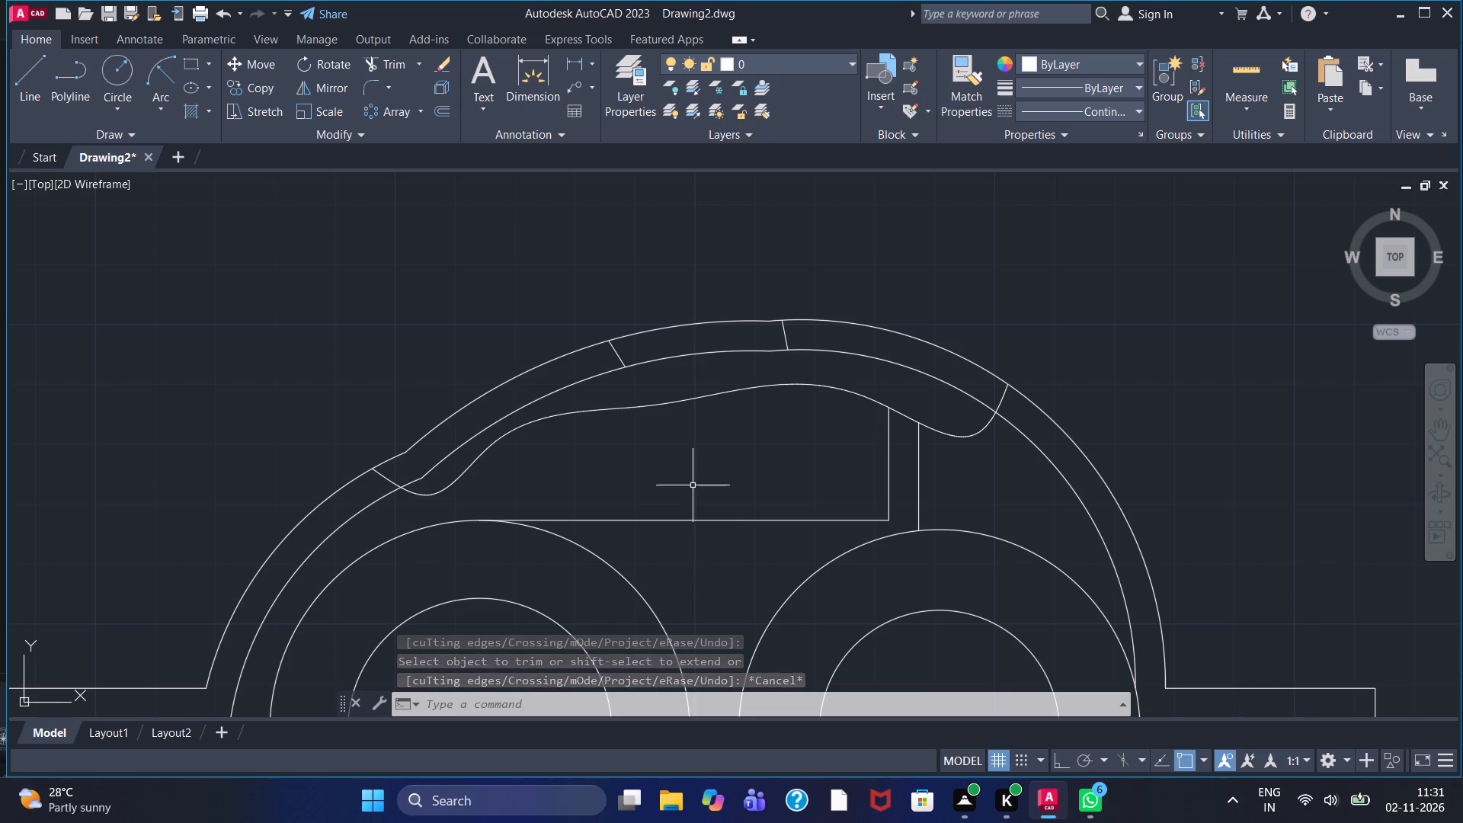
With ortho on, draw a vertical line down through the left flange and a 2-long horizontal segment from its lower end.
scroll(744, 485, "down", 1)
middle_click_drag(744, 485, 713, 445)
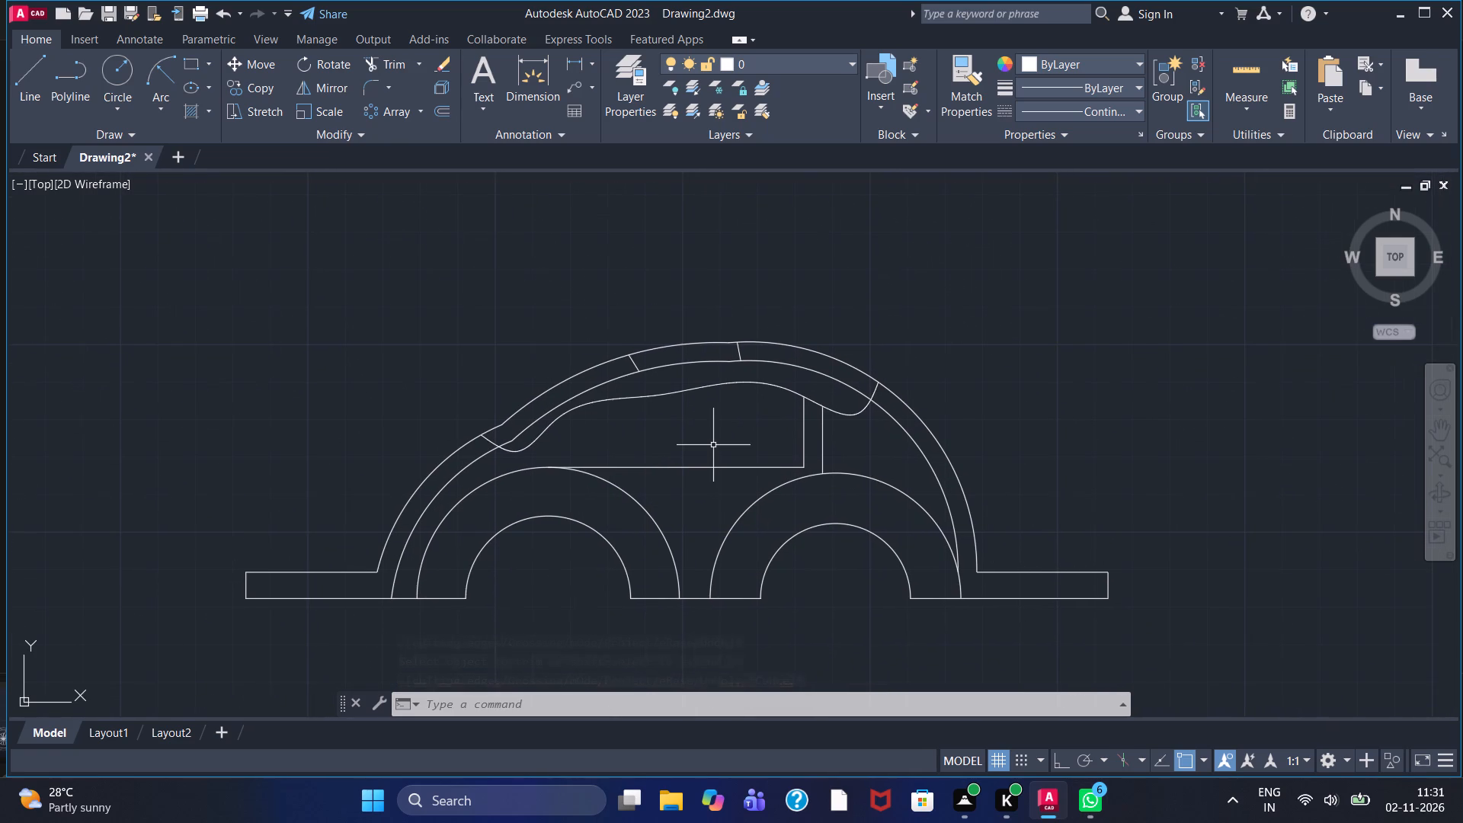
scroll(713, 445, "up", 1)
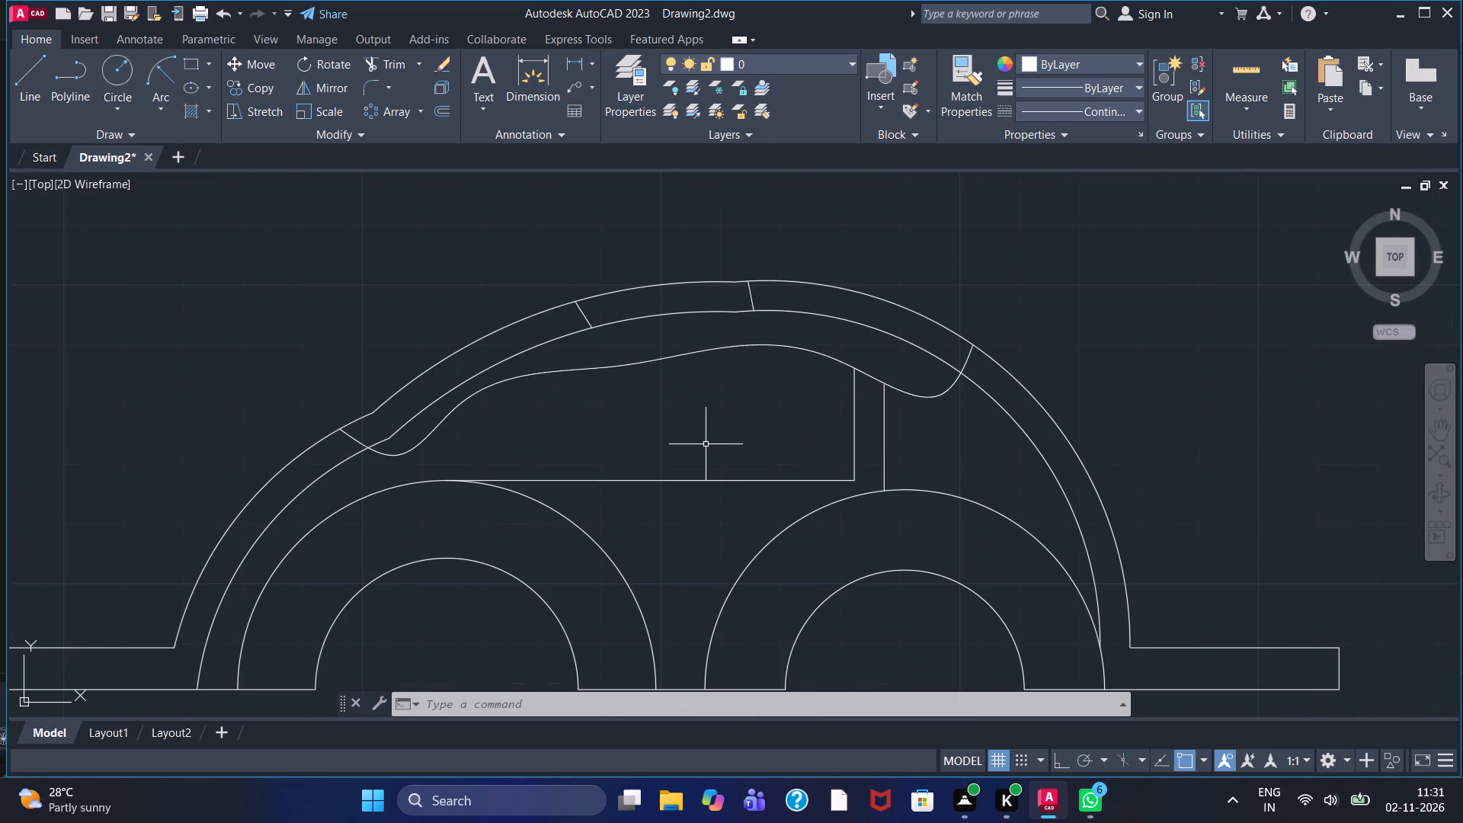
scroll(230, 416, "down", 1)
middle_click_drag(230, 415, 242, 386)
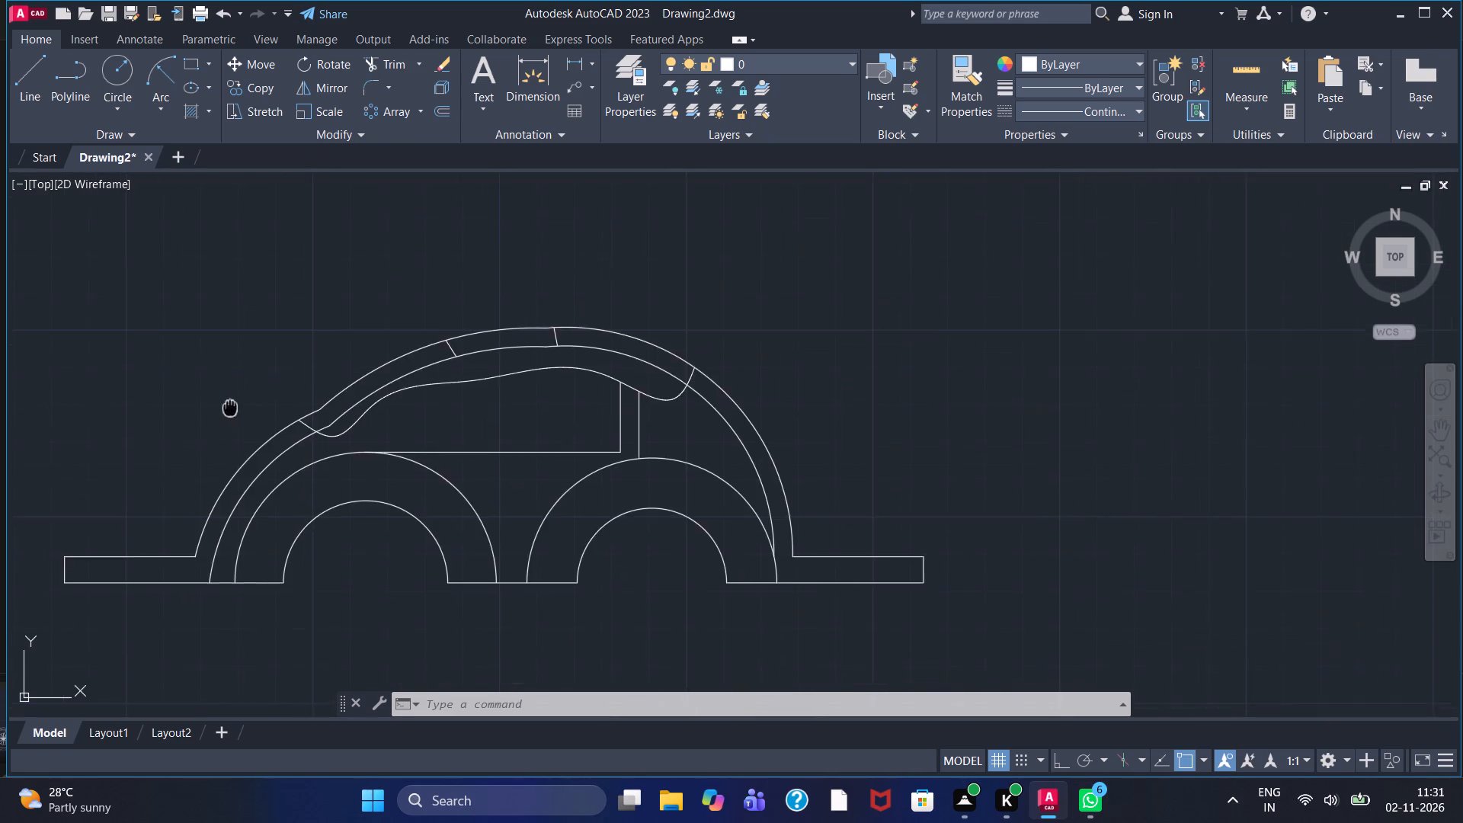
middle_click_drag(242, 386, 297, 297)
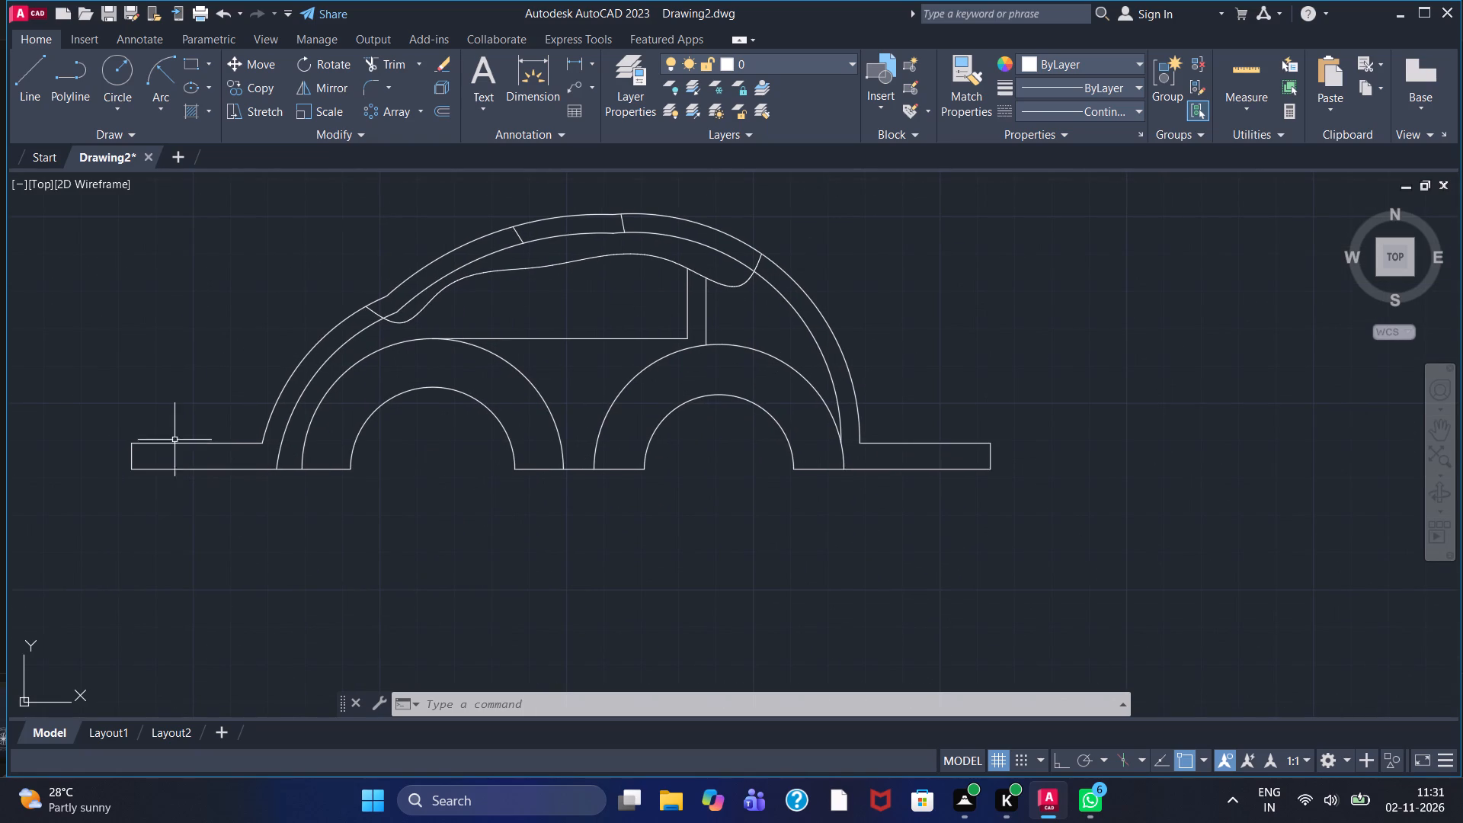
left_click(30, 94)
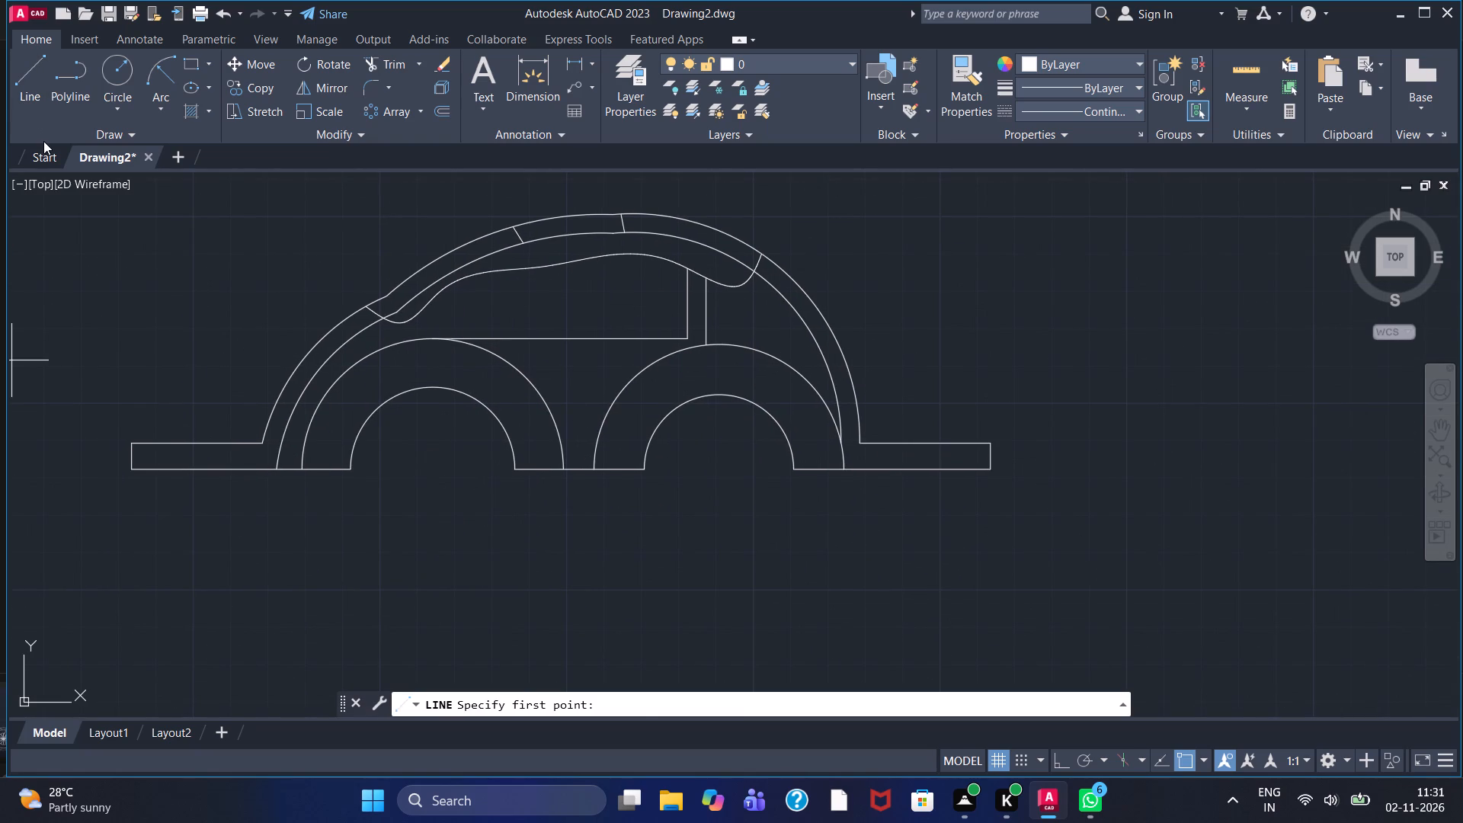
key("F8")
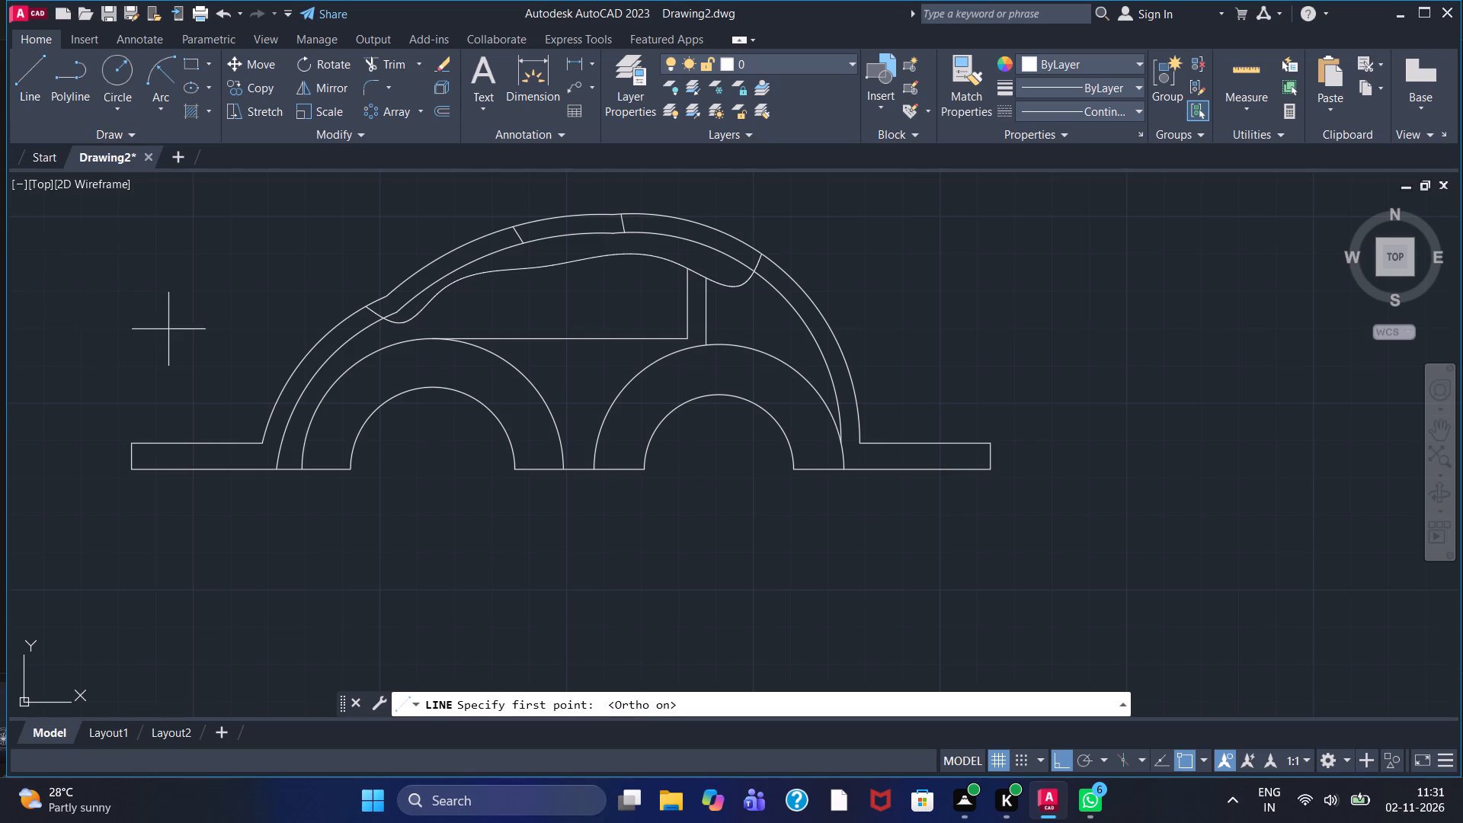
left_click_drag(175, 426, 173, 434)
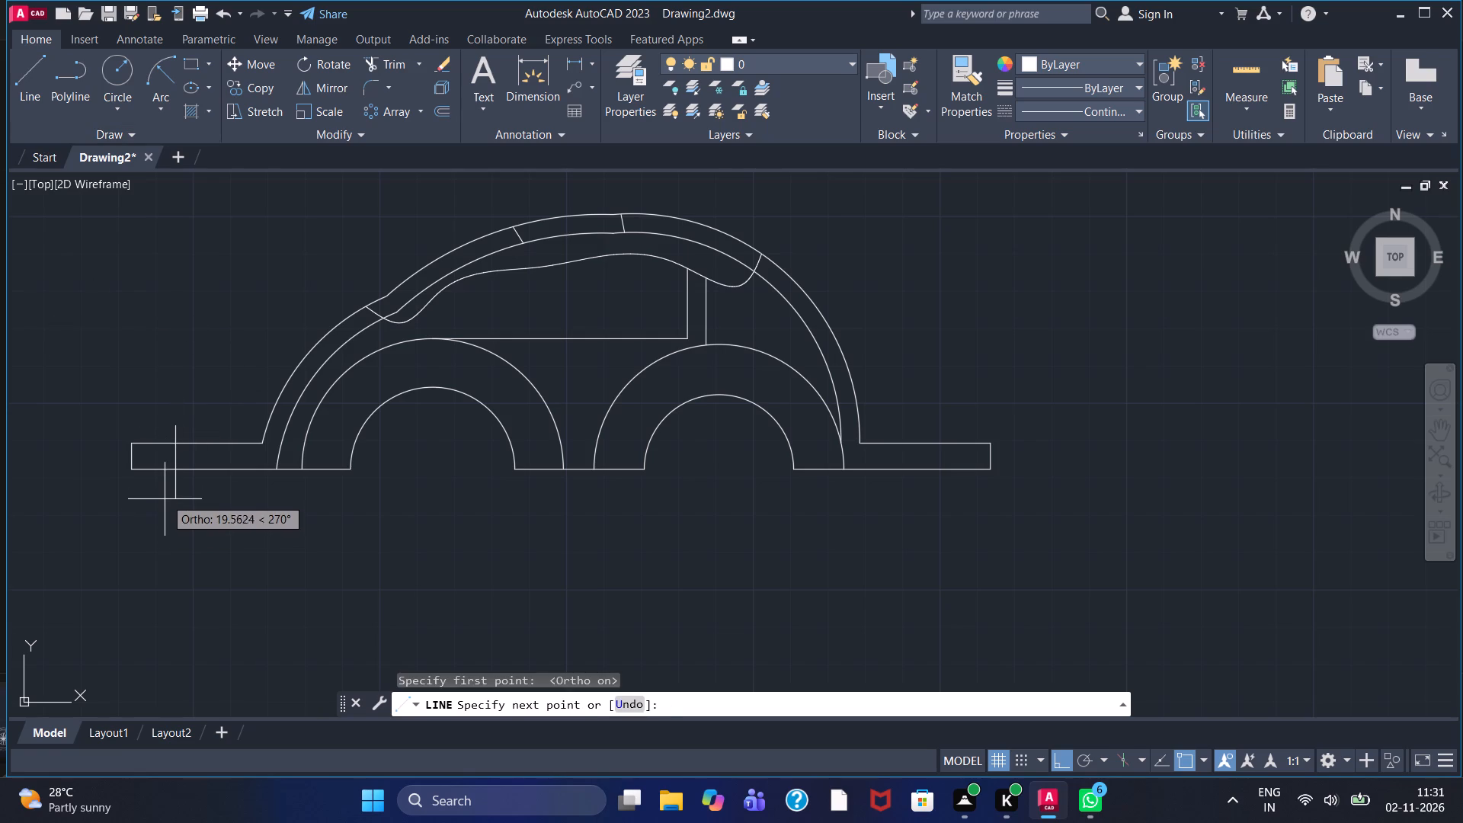
left_click(168, 495)
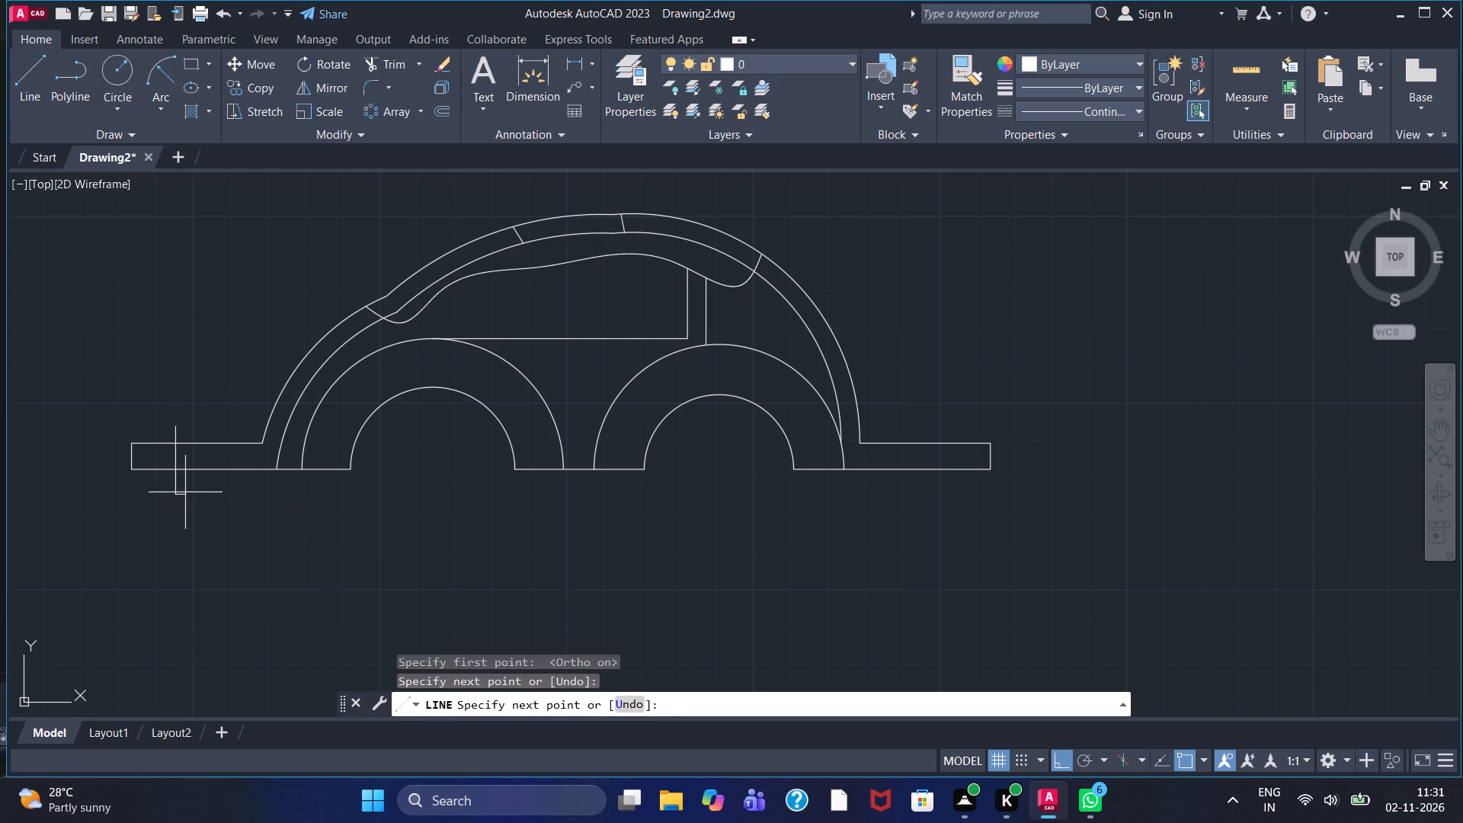
scroll(185, 491, "up", 2)
key("2")
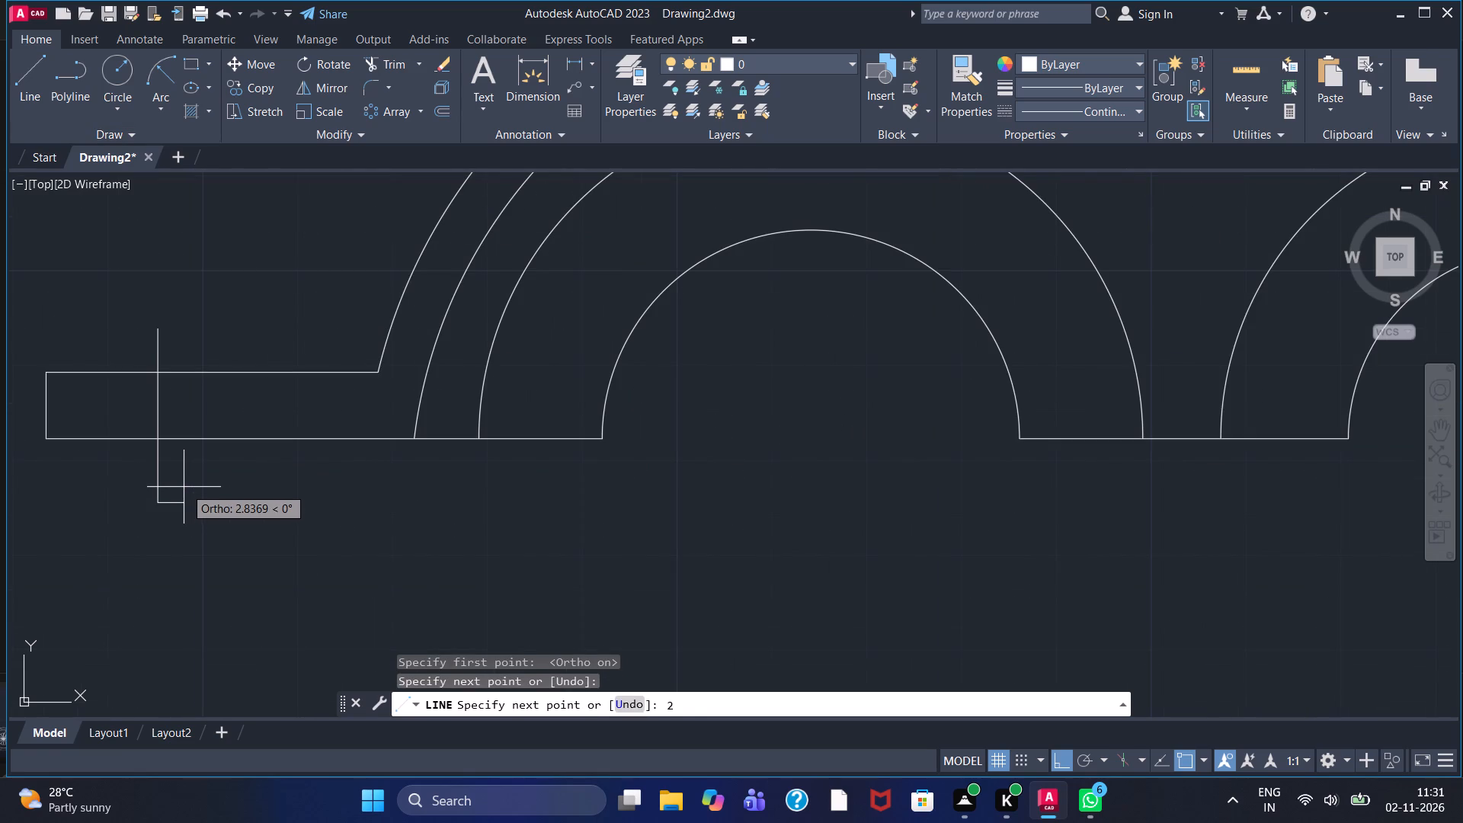
key("Return")
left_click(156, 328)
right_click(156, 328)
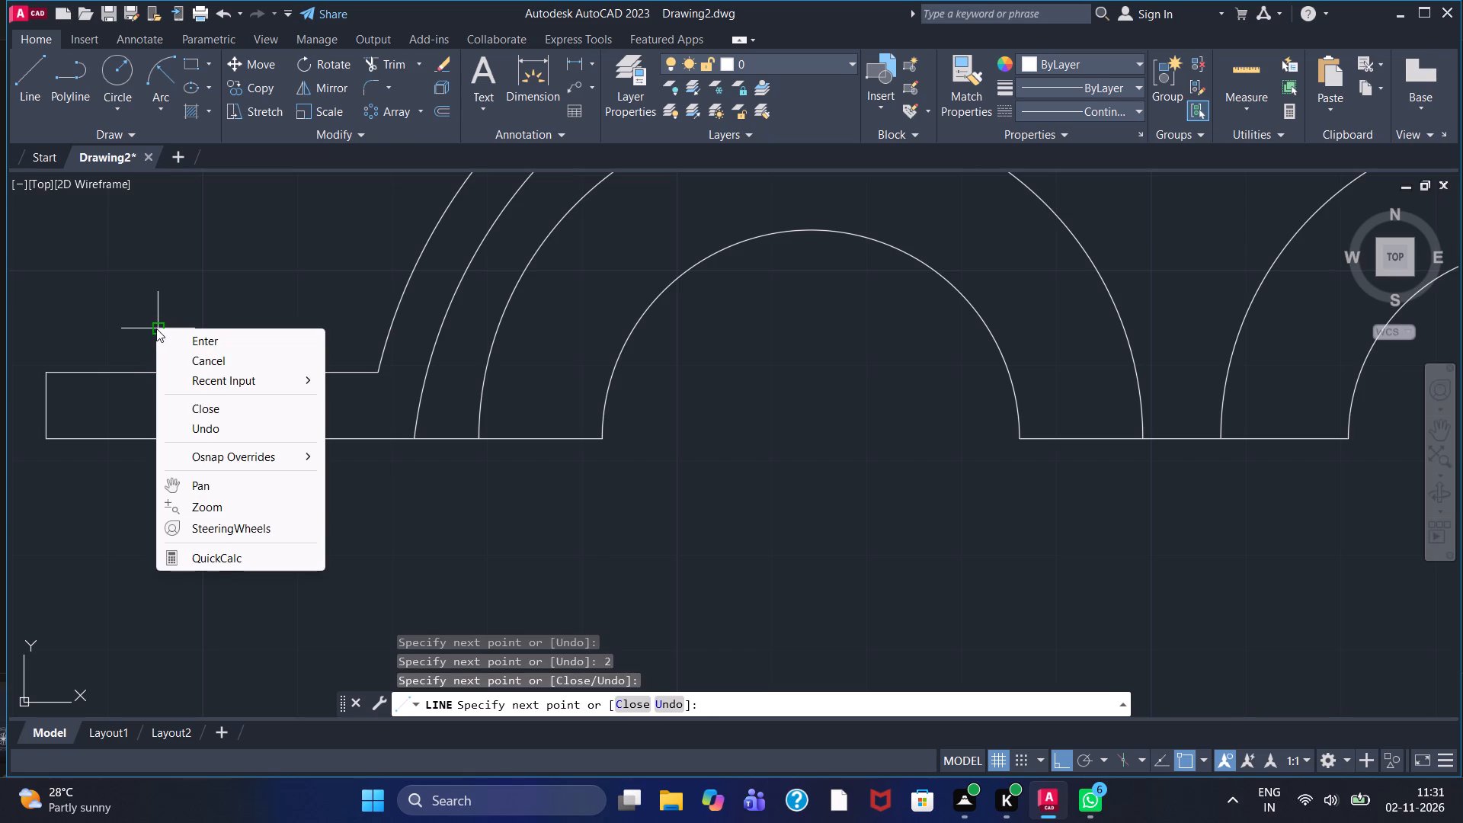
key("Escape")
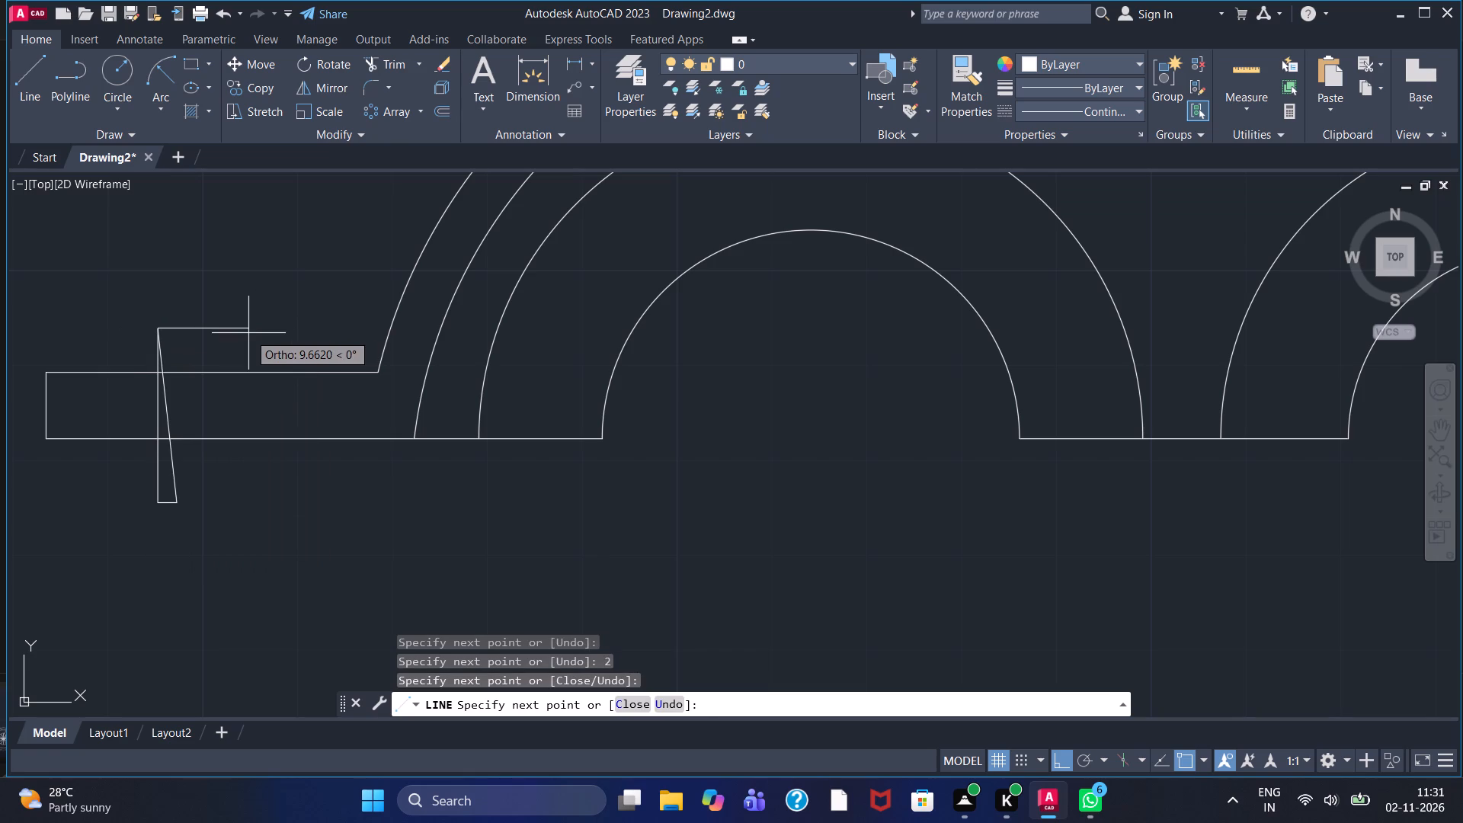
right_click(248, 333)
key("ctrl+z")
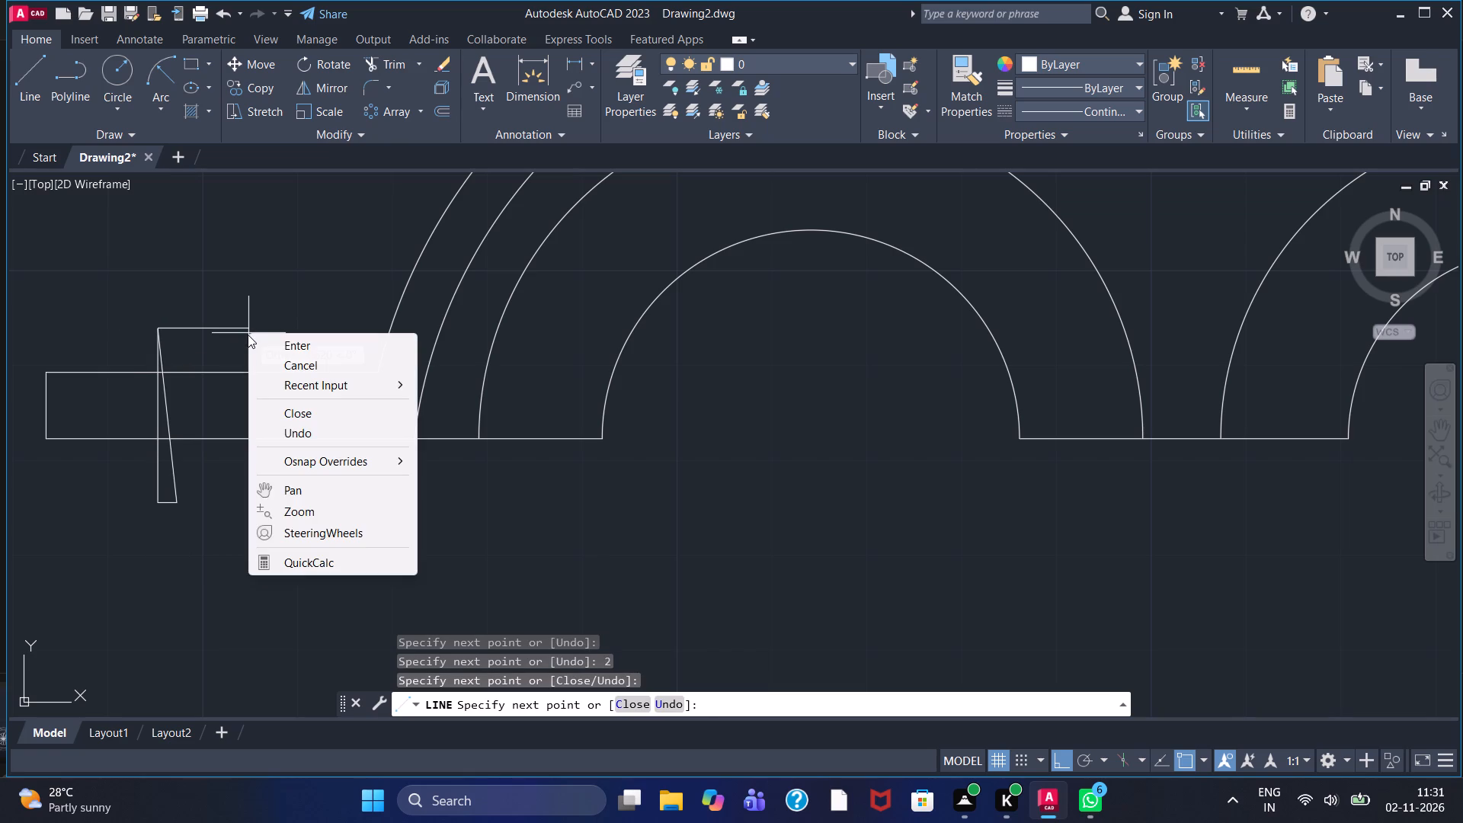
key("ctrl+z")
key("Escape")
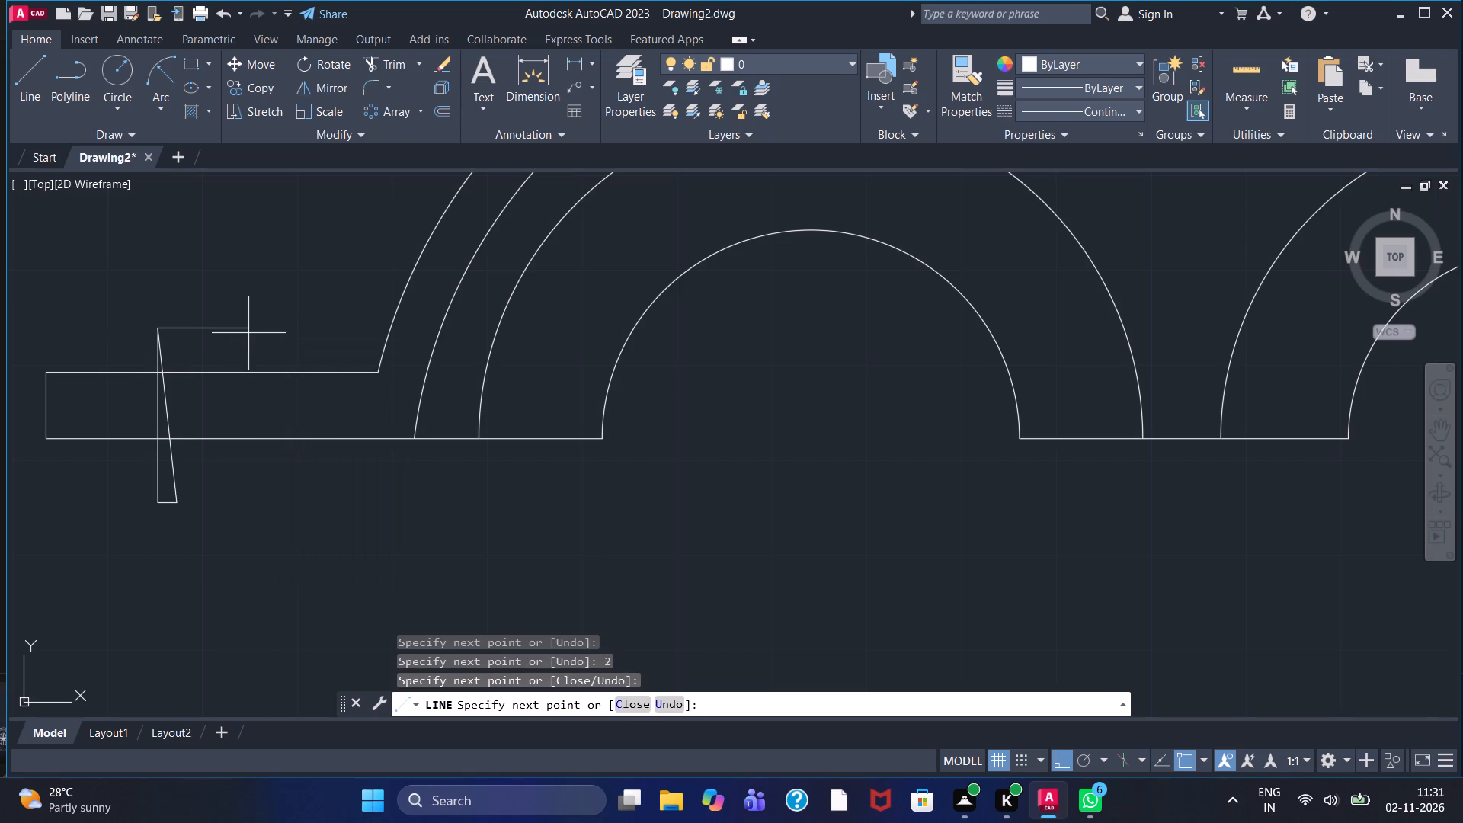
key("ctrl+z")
Draw a second vertical line up through the left flange from the free end of the short horizontal segment.
left_click(242, 332)
right_click(242, 332)
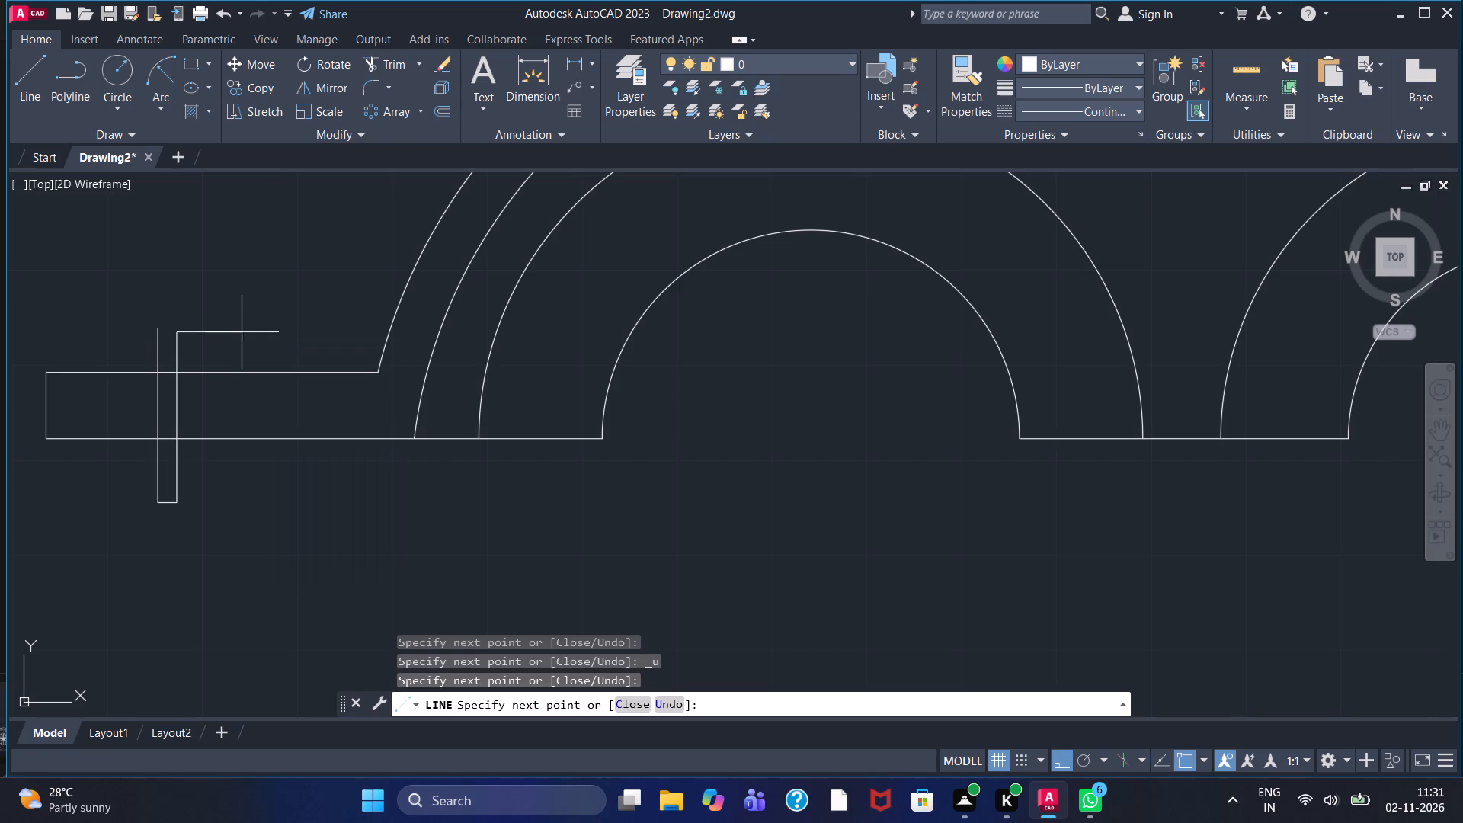
left_click(259, 341)
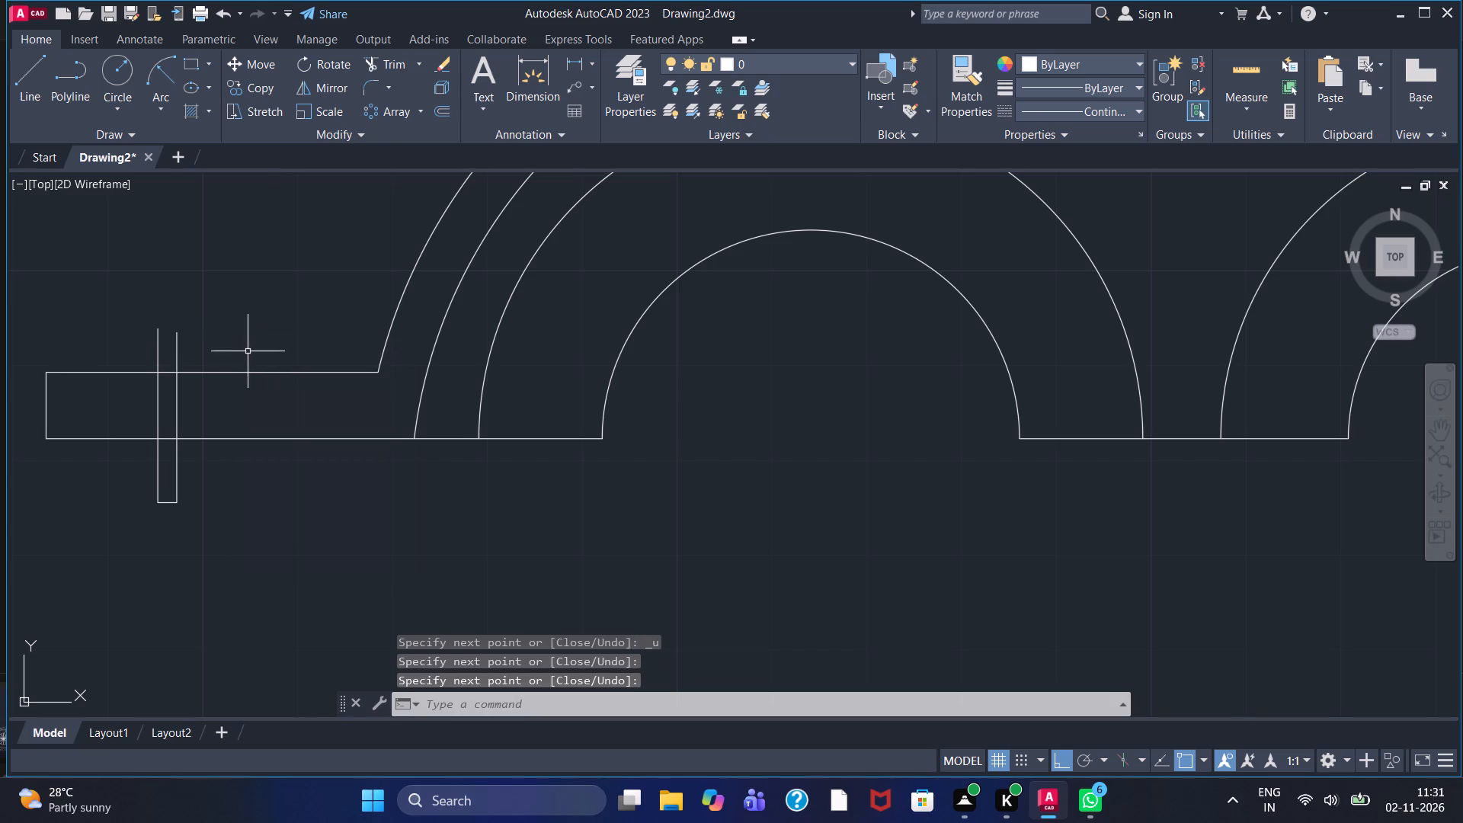
Draw an open U-shaped outline across the right flange, with two vertical lines passing through it and a horizontal segment below.
scroll(992, 493, "down", 1)
middle_click_drag(918, 494, 504, 494)
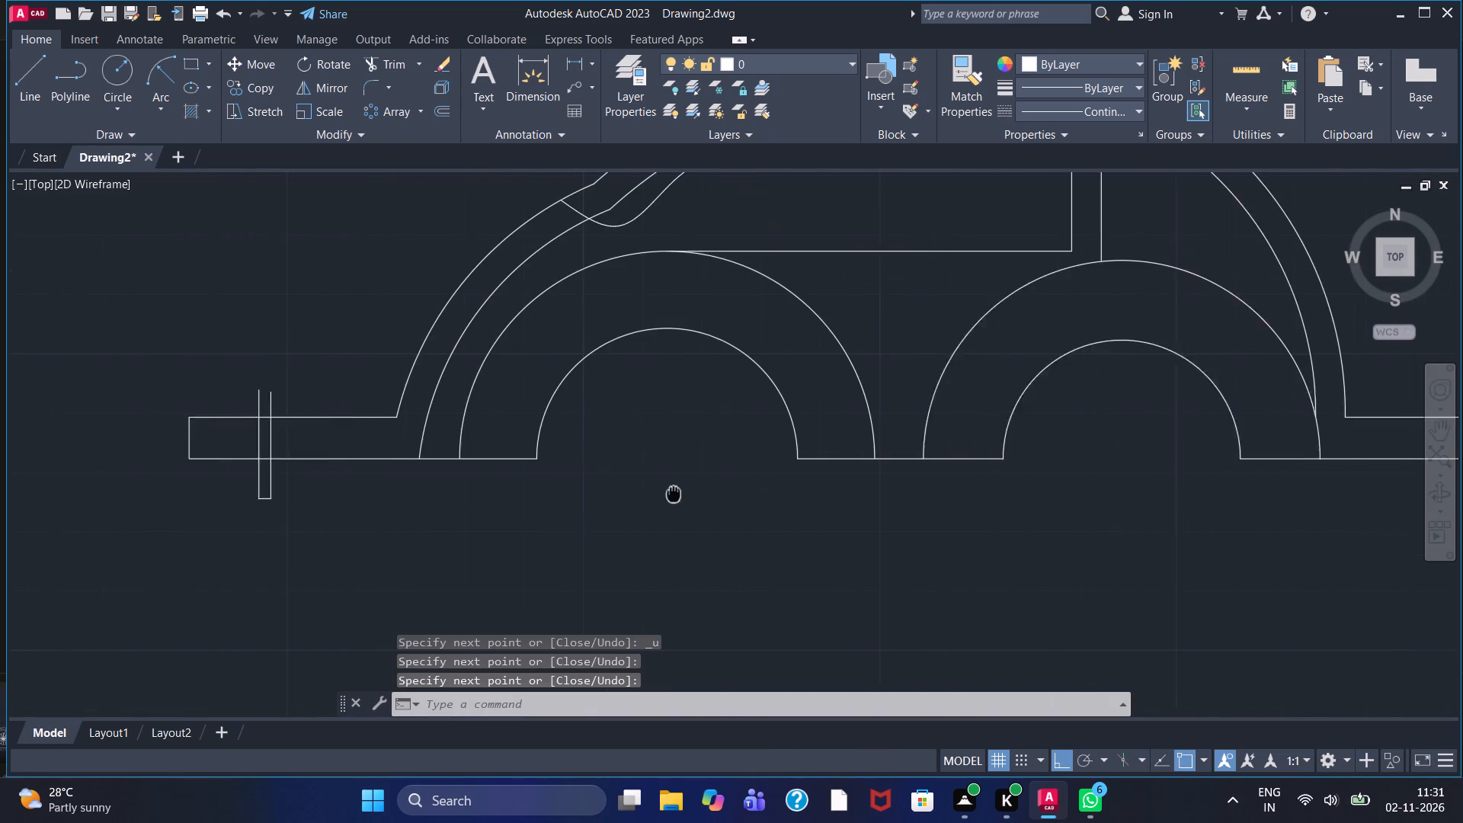
middle_click_drag(504, 494, 238, 491)
scroll(238, 491, "down", 1)
left_click(23, 81)
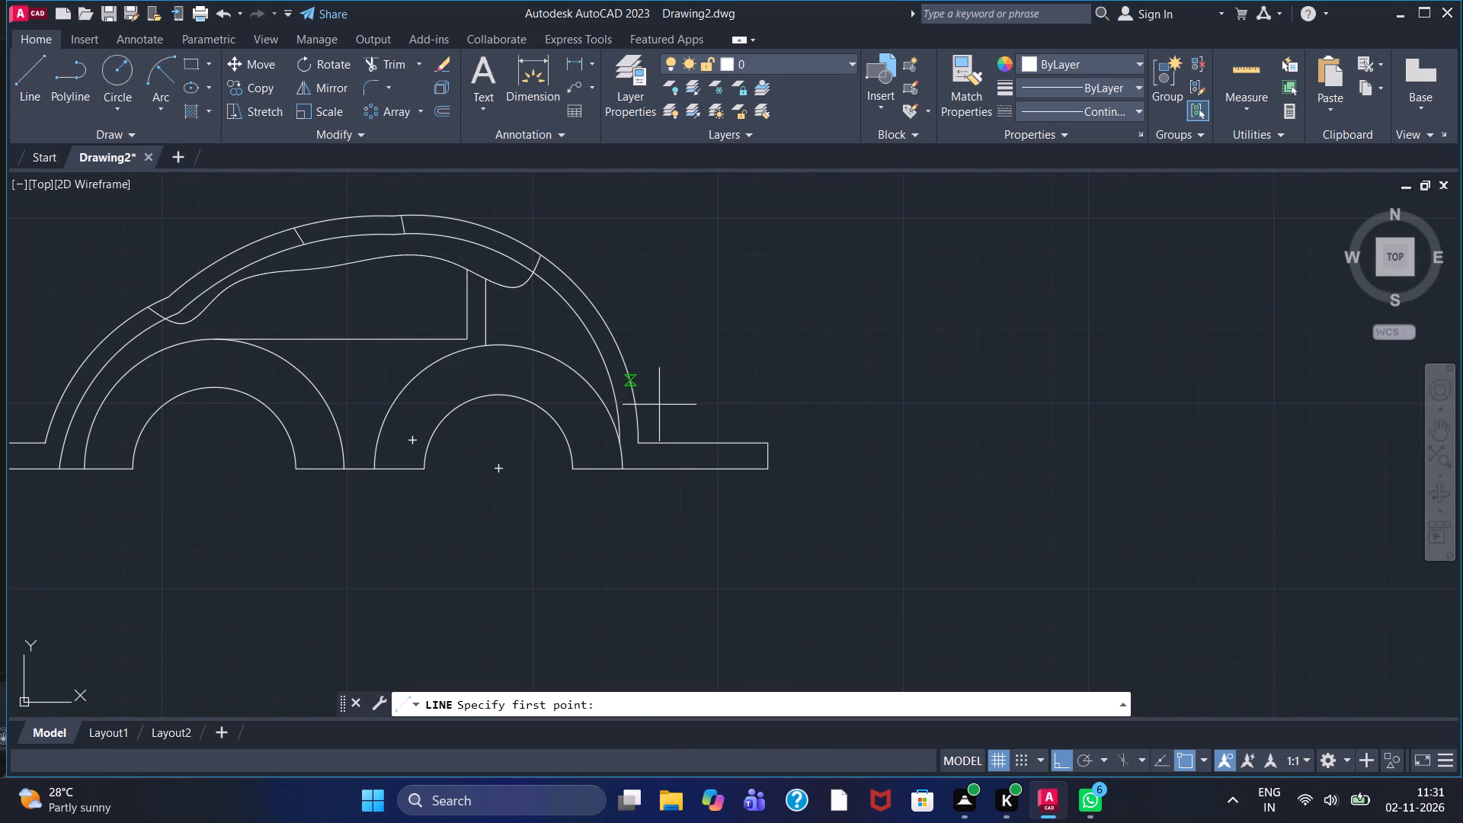
left_click(685, 421)
left_click(683, 491)
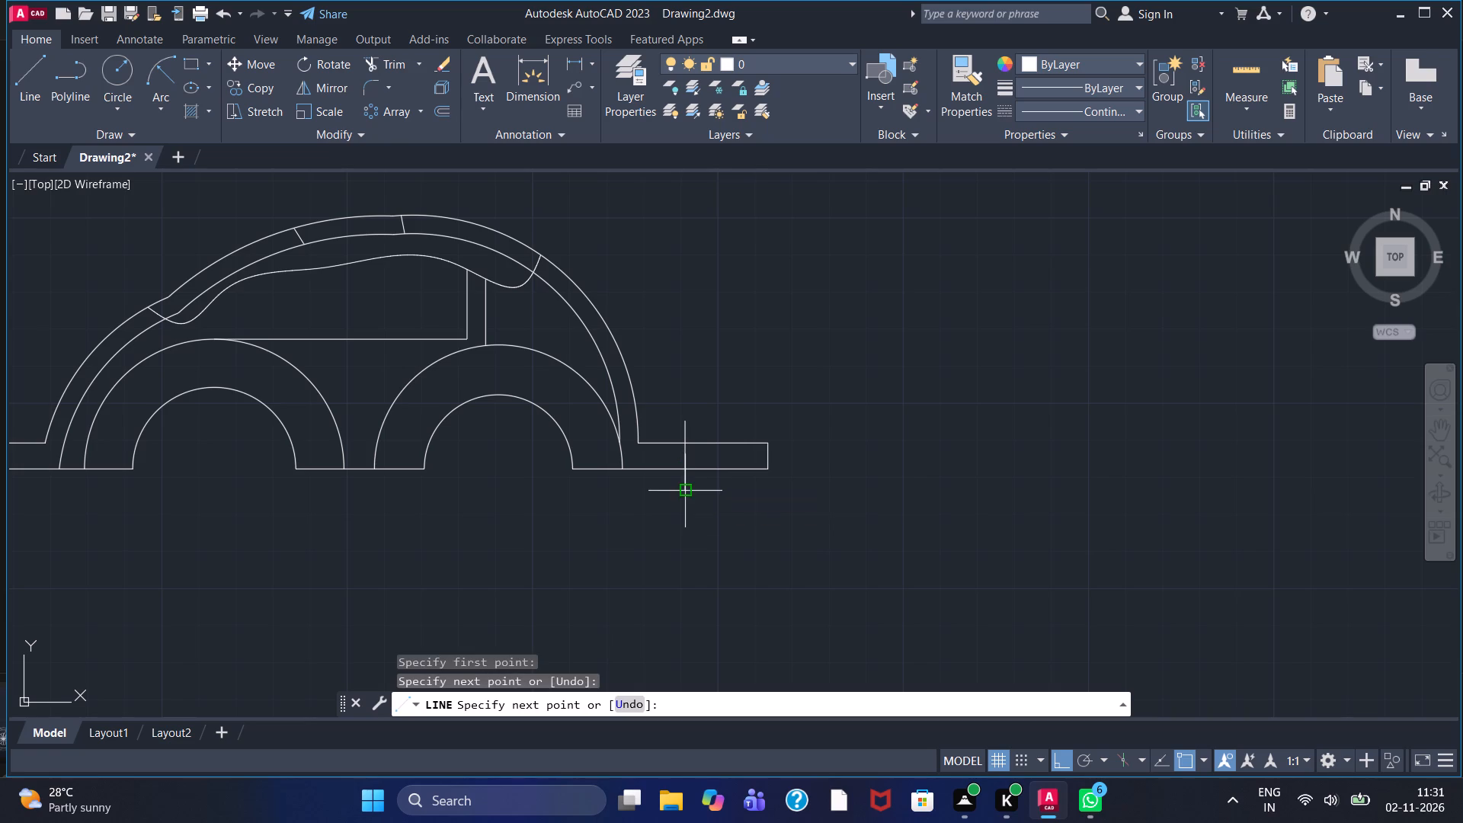
left_click(719, 493)
left_click(713, 399)
right_click(713, 399)
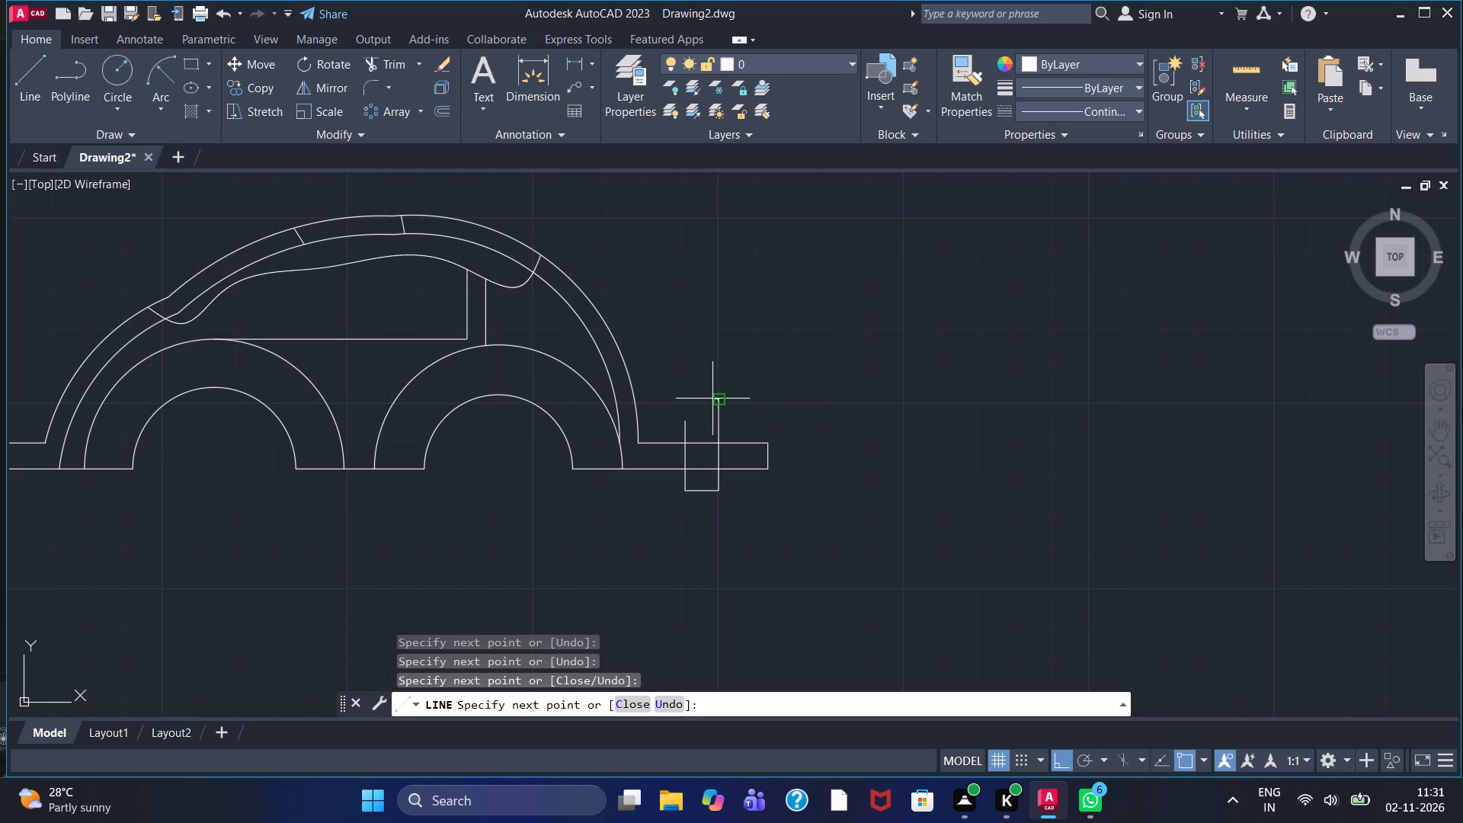
left_click(728, 405)
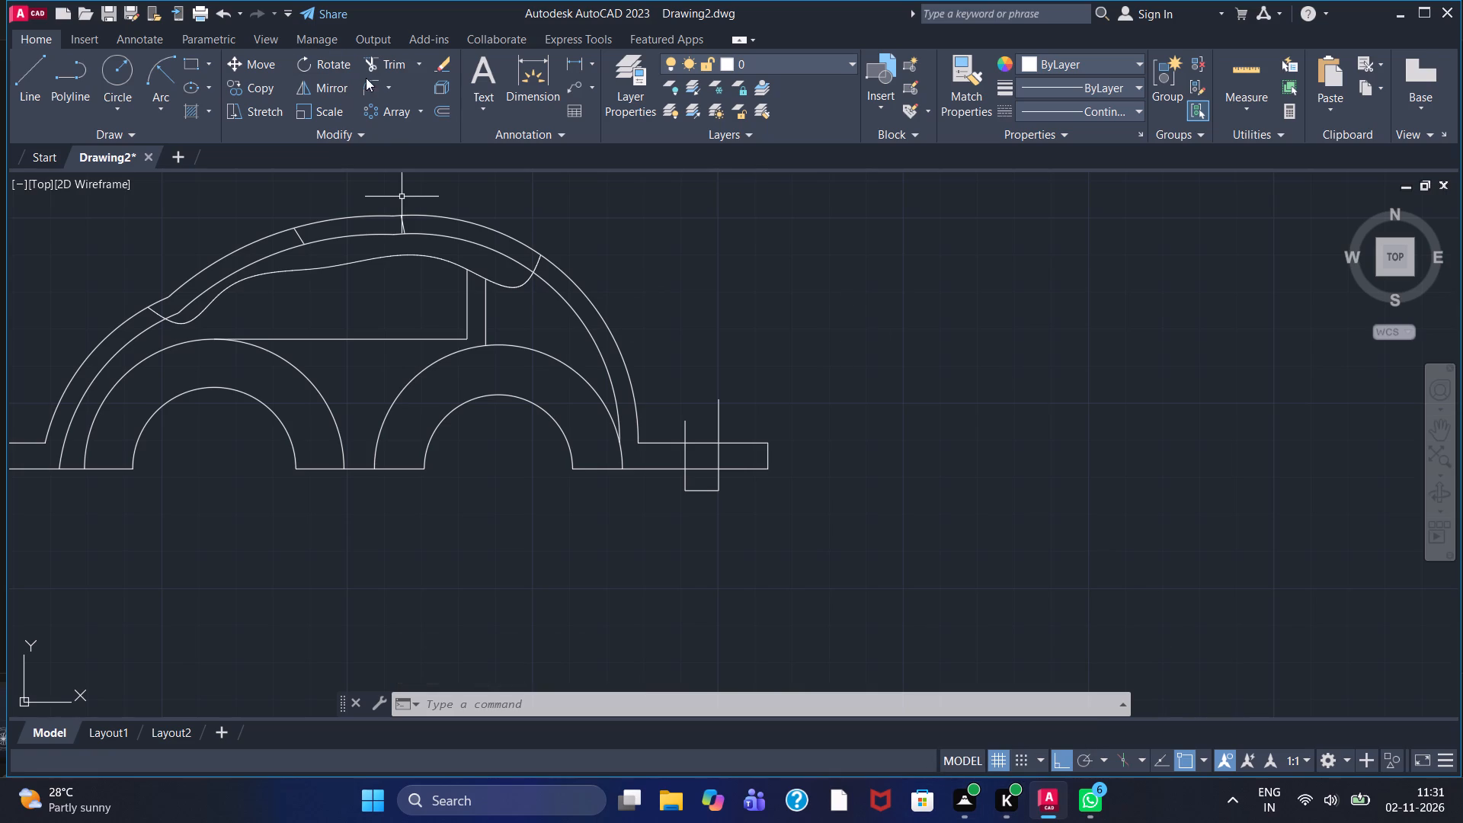
Trim the right flange's hole lines to the flange's top and bottom edges and remove the horizontal segment below it.
left_click(383, 59)
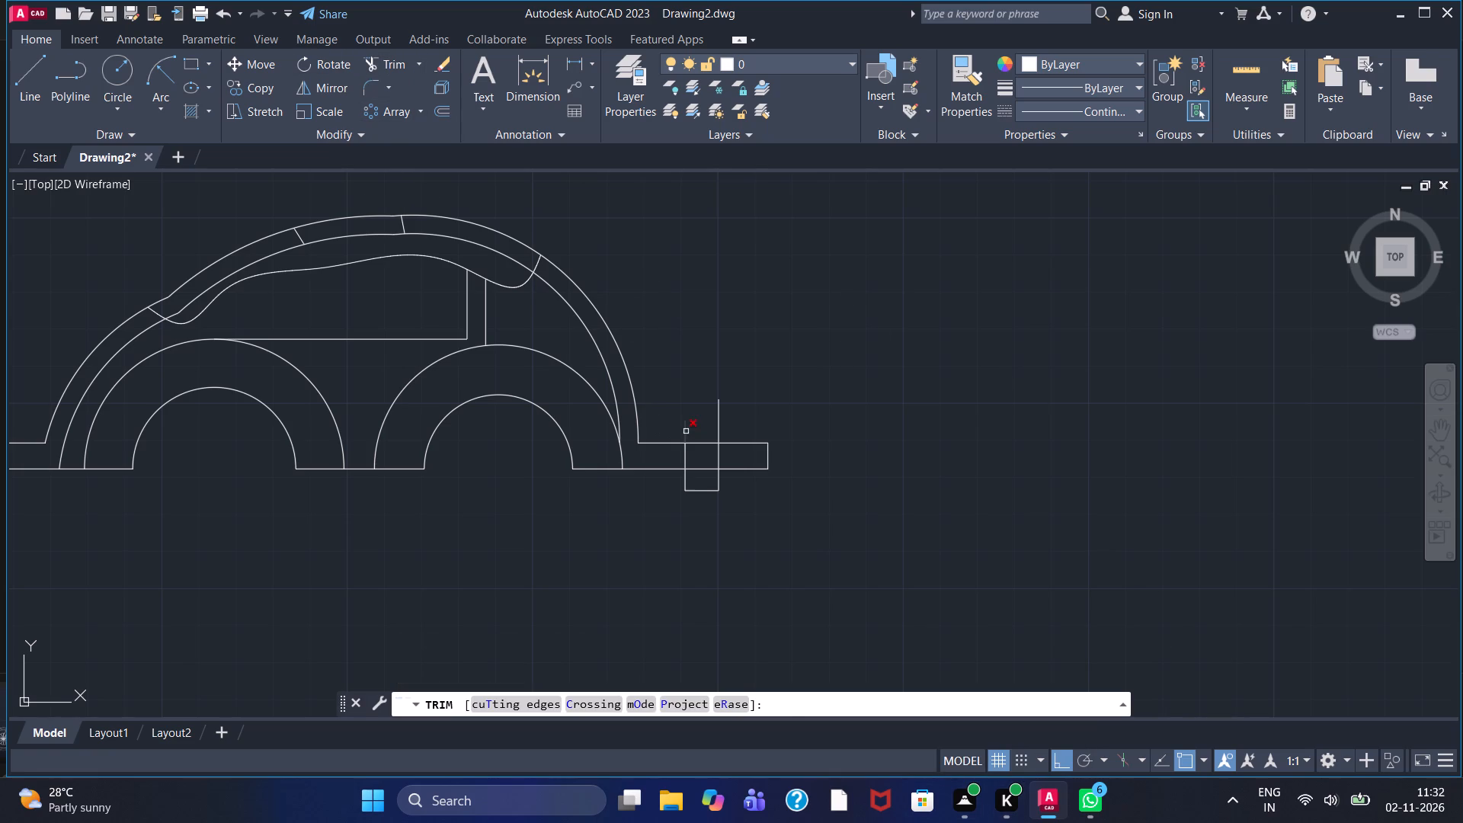
left_click(686, 431)
right_click(719, 422)
left_click(719, 422)
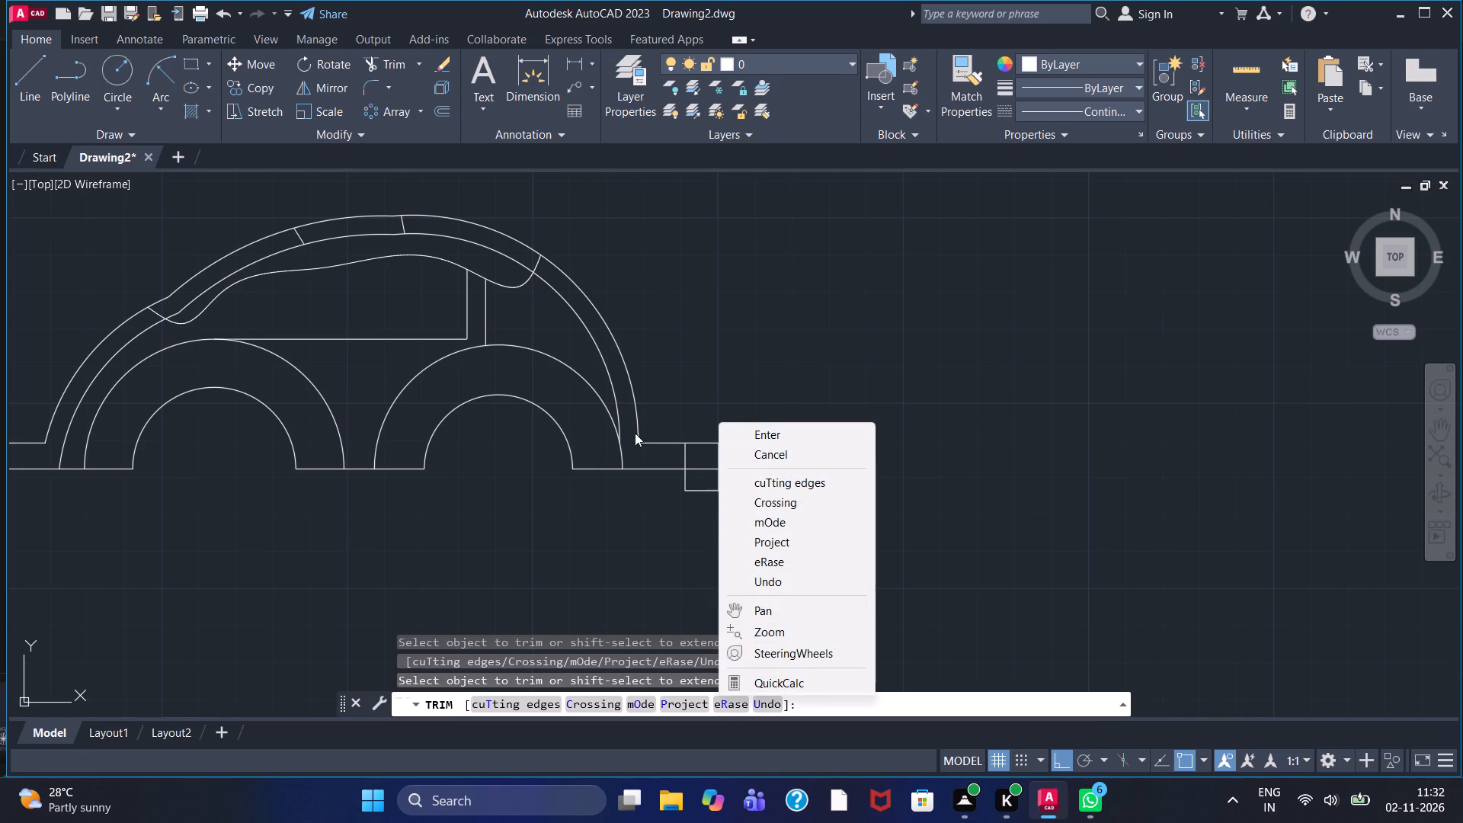
left_click(664, 499)
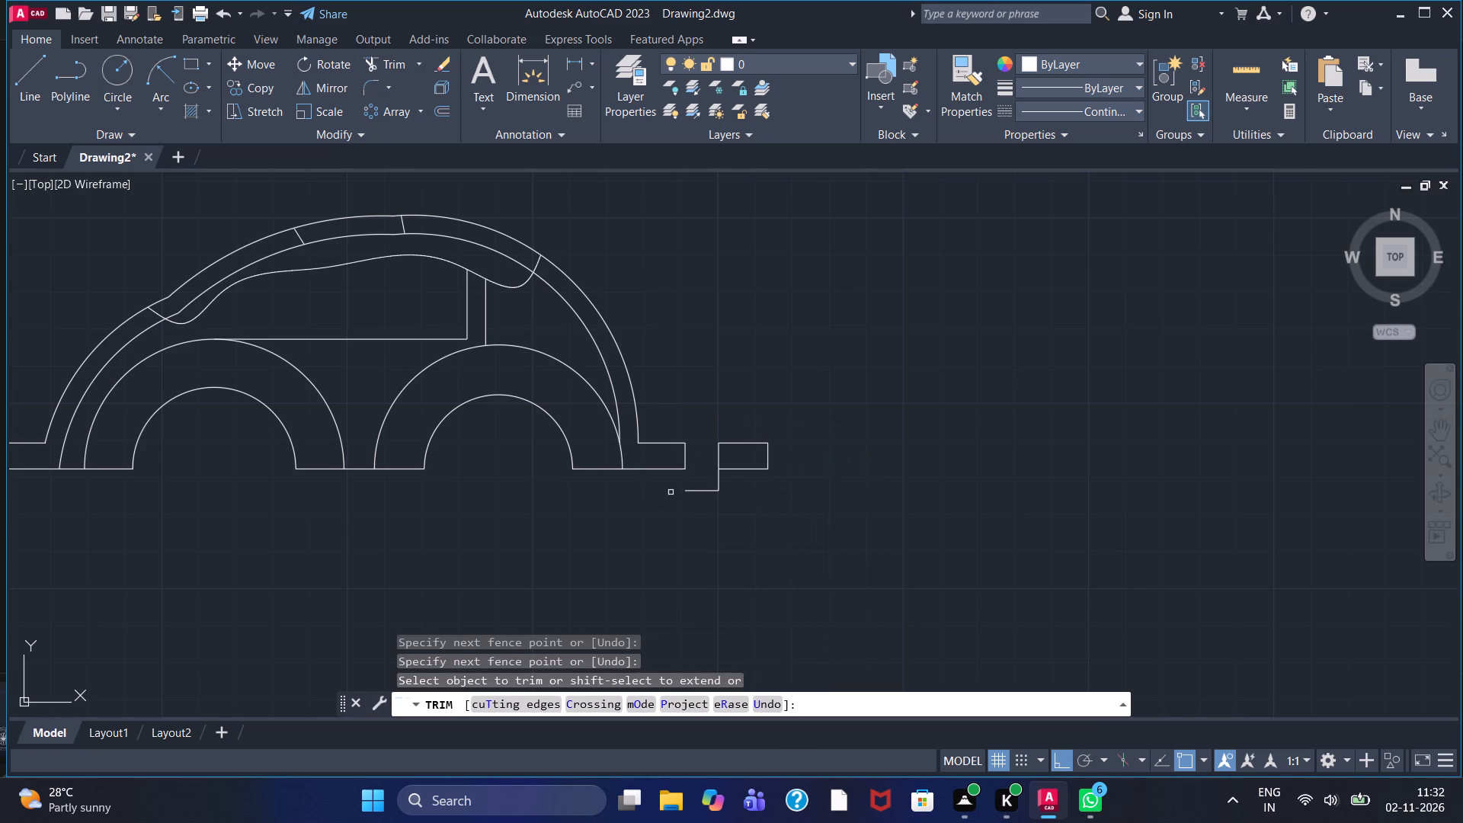
key("ctrl+z")
left_click(685, 488)
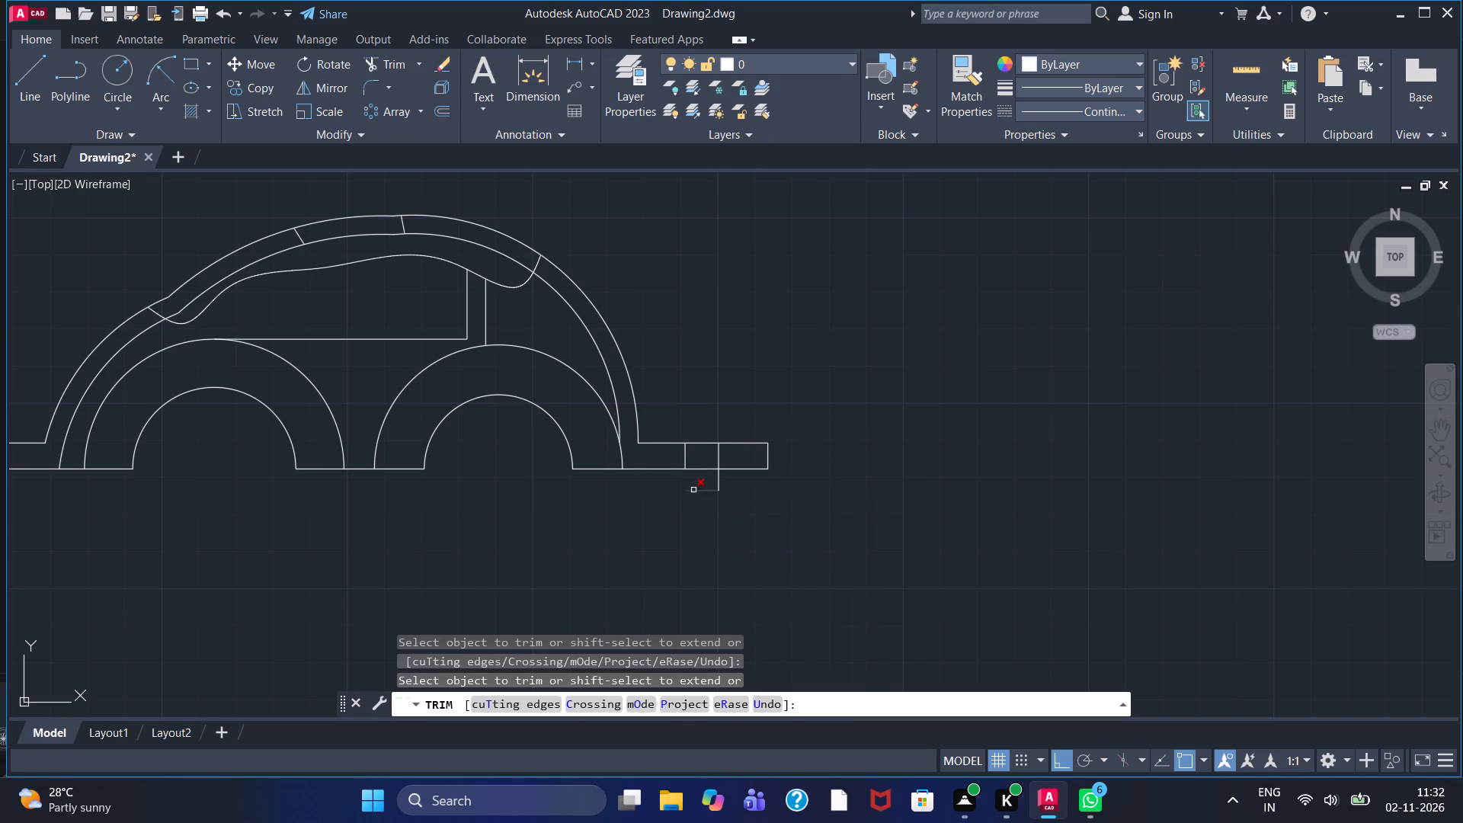
left_click(694, 491)
left_click(720, 482)
Trim the left flange's hole lines to the flange's top and bottom edges and remove the short horizontal segment below it.
scroll(665, 511, "down", 3)
scroll(653, 518, "up", 1)
middle_click_drag(325, 524, 460, 512)
scroll(540, 527, "up", 2)
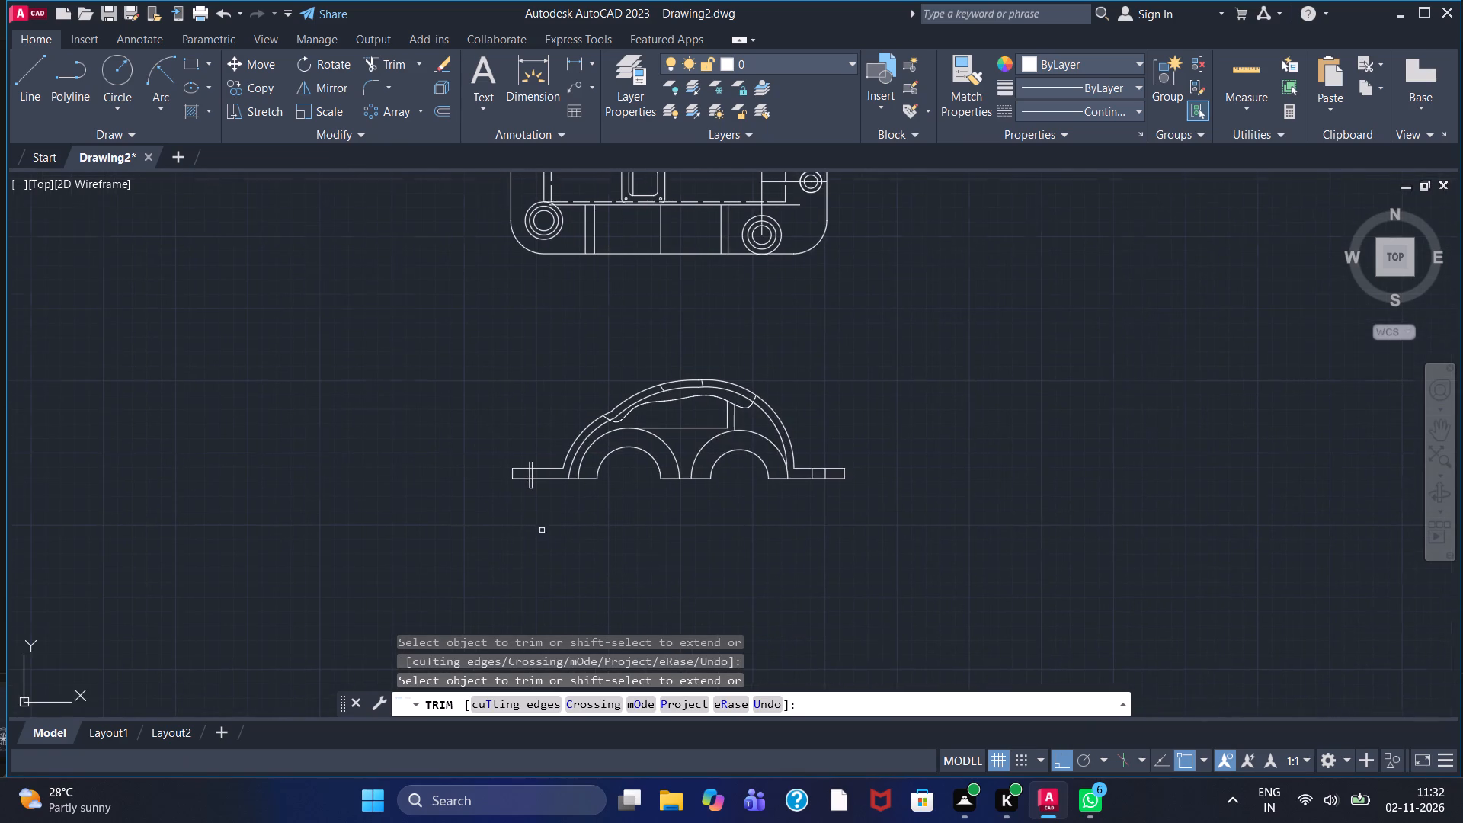
scroll(539, 526, "up", 2)
left_click_drag(419, 240, 503, 267)
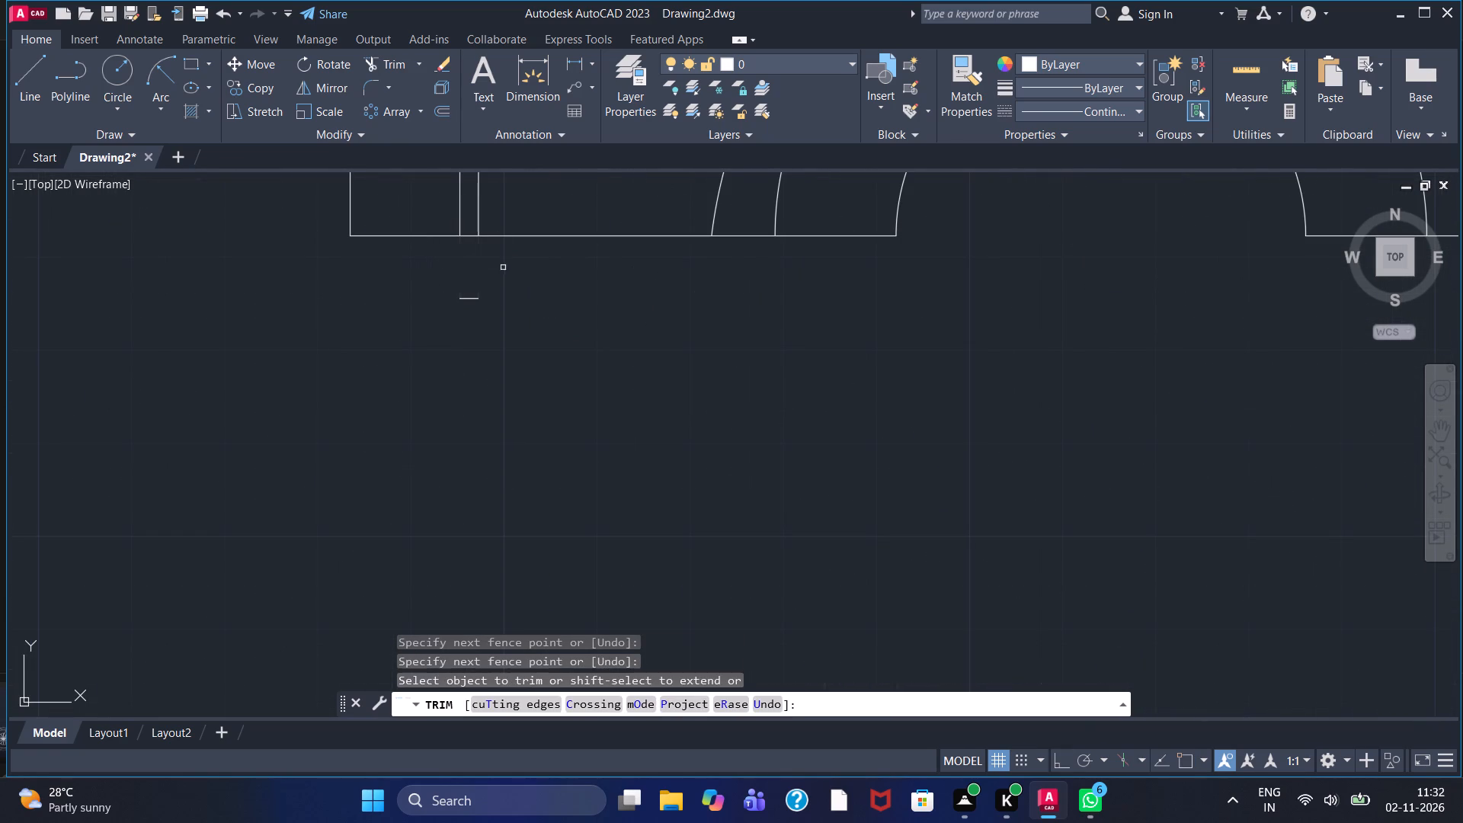
left_click(464, 299)
middle_click_drag(472, 299, 458, 466)
scroll(475, 301, "down", 1)
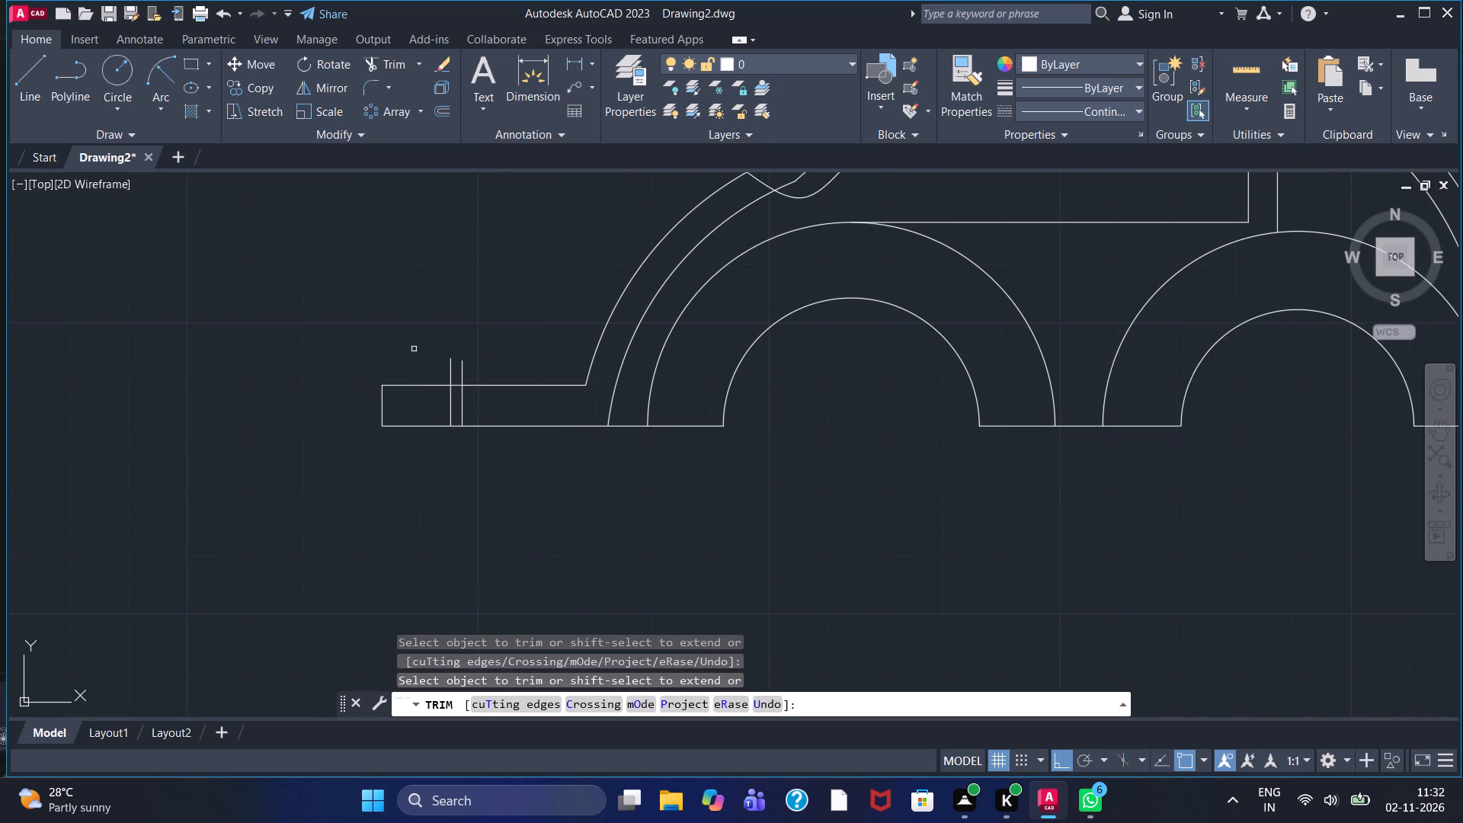
left_click_drag(441, 373, 463, 373)
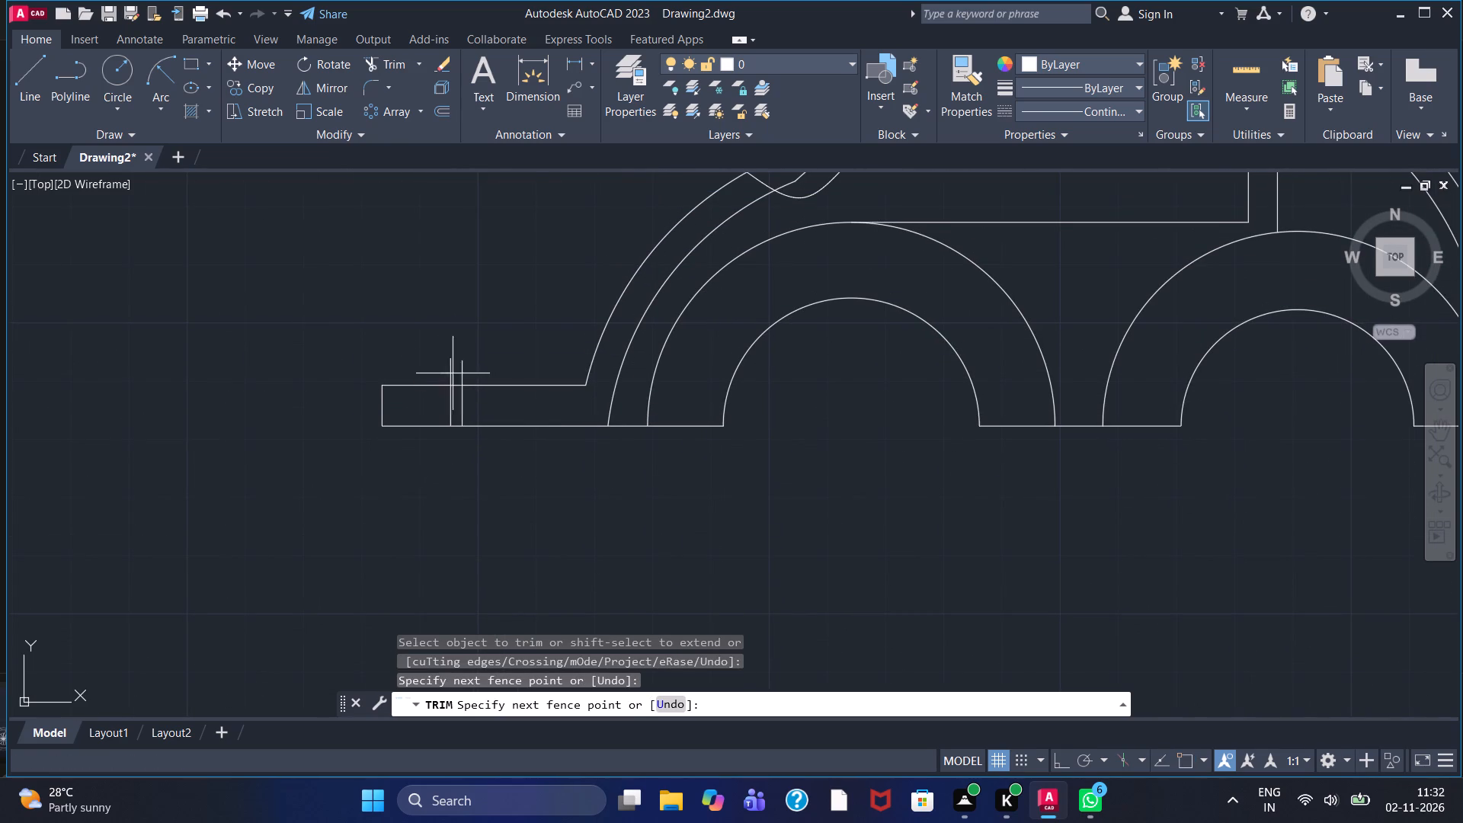
left_click_drag(463, 373, 475, 371)
key("Escape")
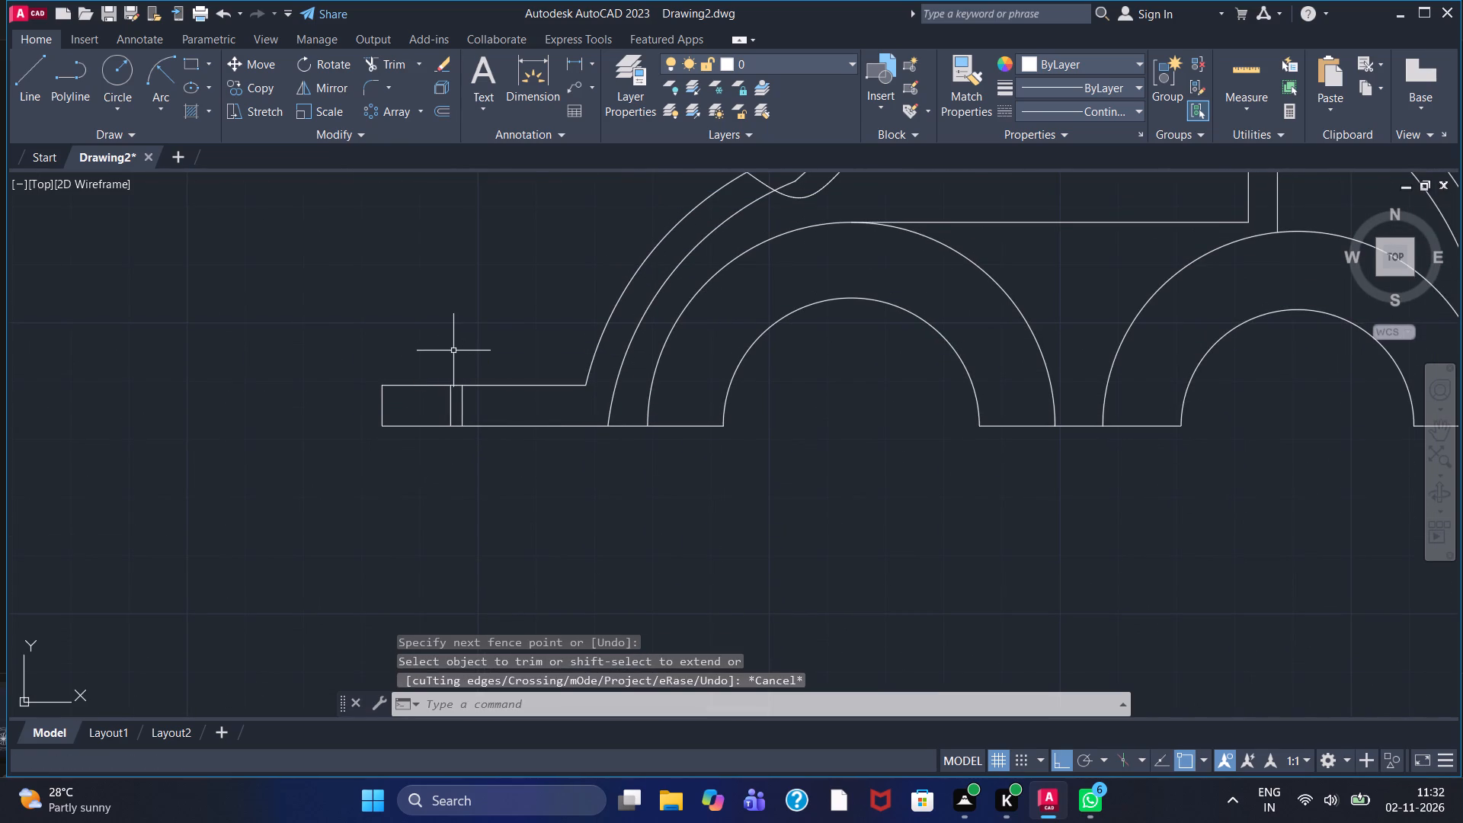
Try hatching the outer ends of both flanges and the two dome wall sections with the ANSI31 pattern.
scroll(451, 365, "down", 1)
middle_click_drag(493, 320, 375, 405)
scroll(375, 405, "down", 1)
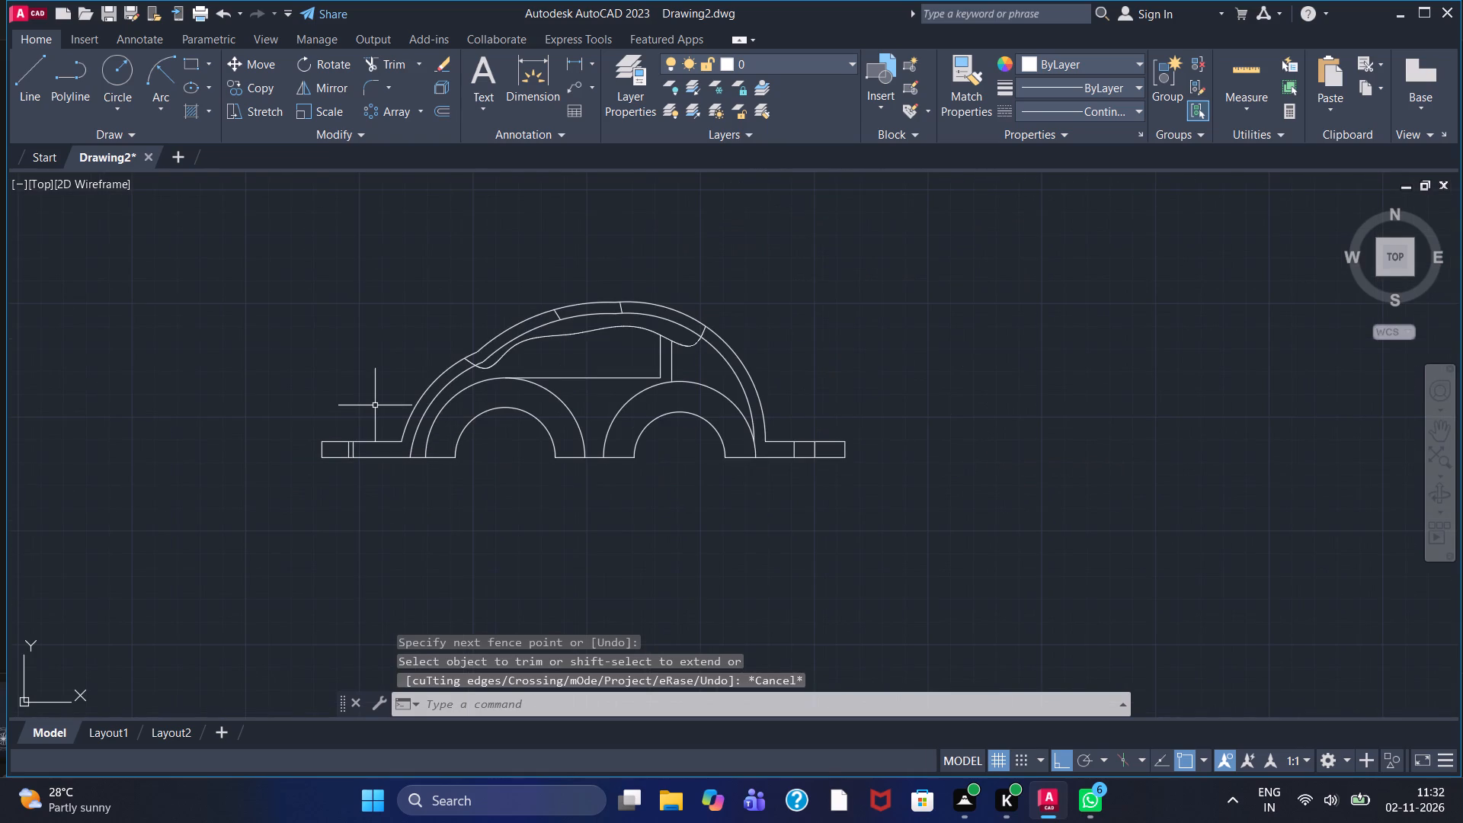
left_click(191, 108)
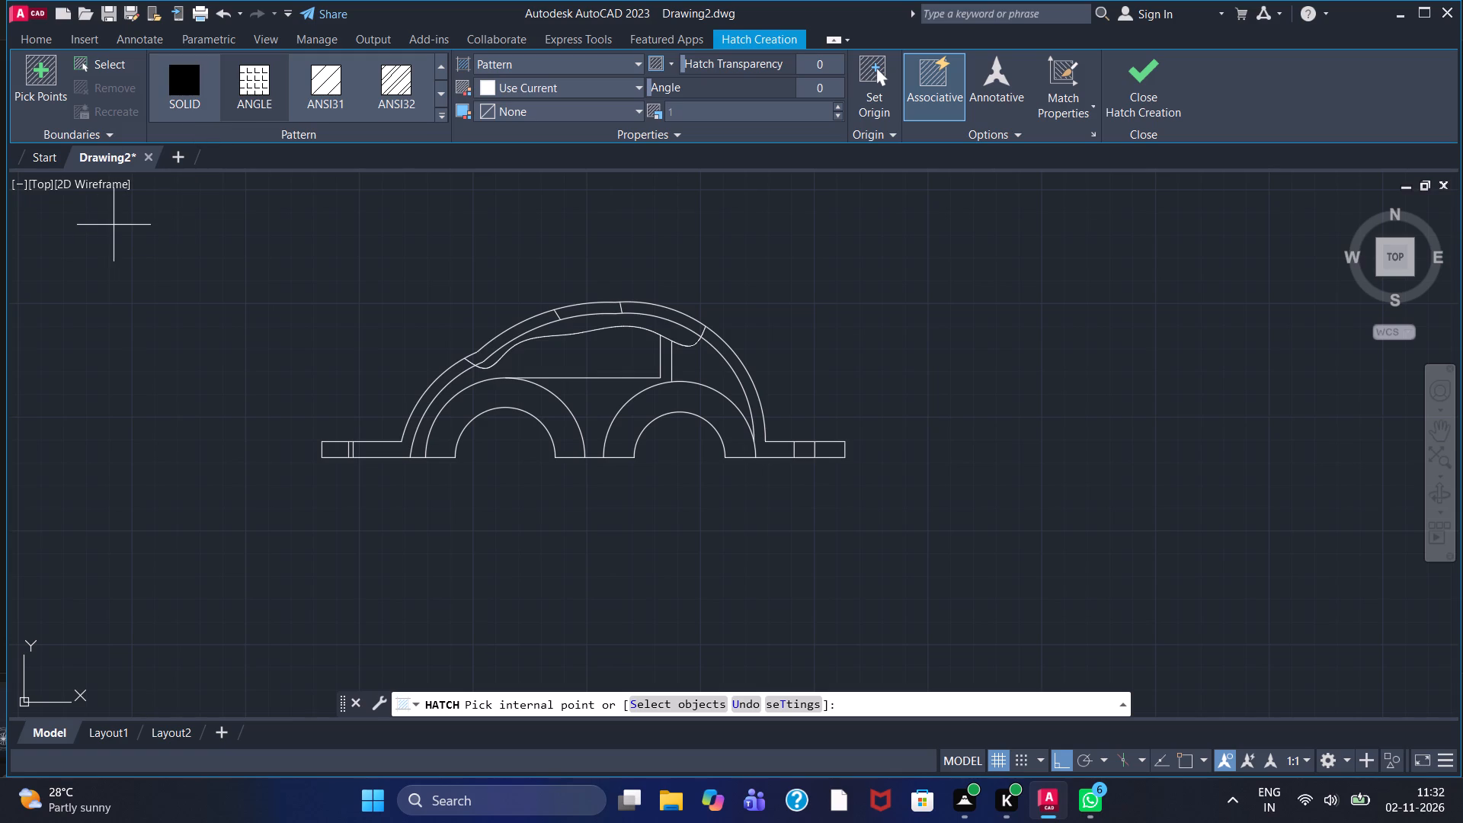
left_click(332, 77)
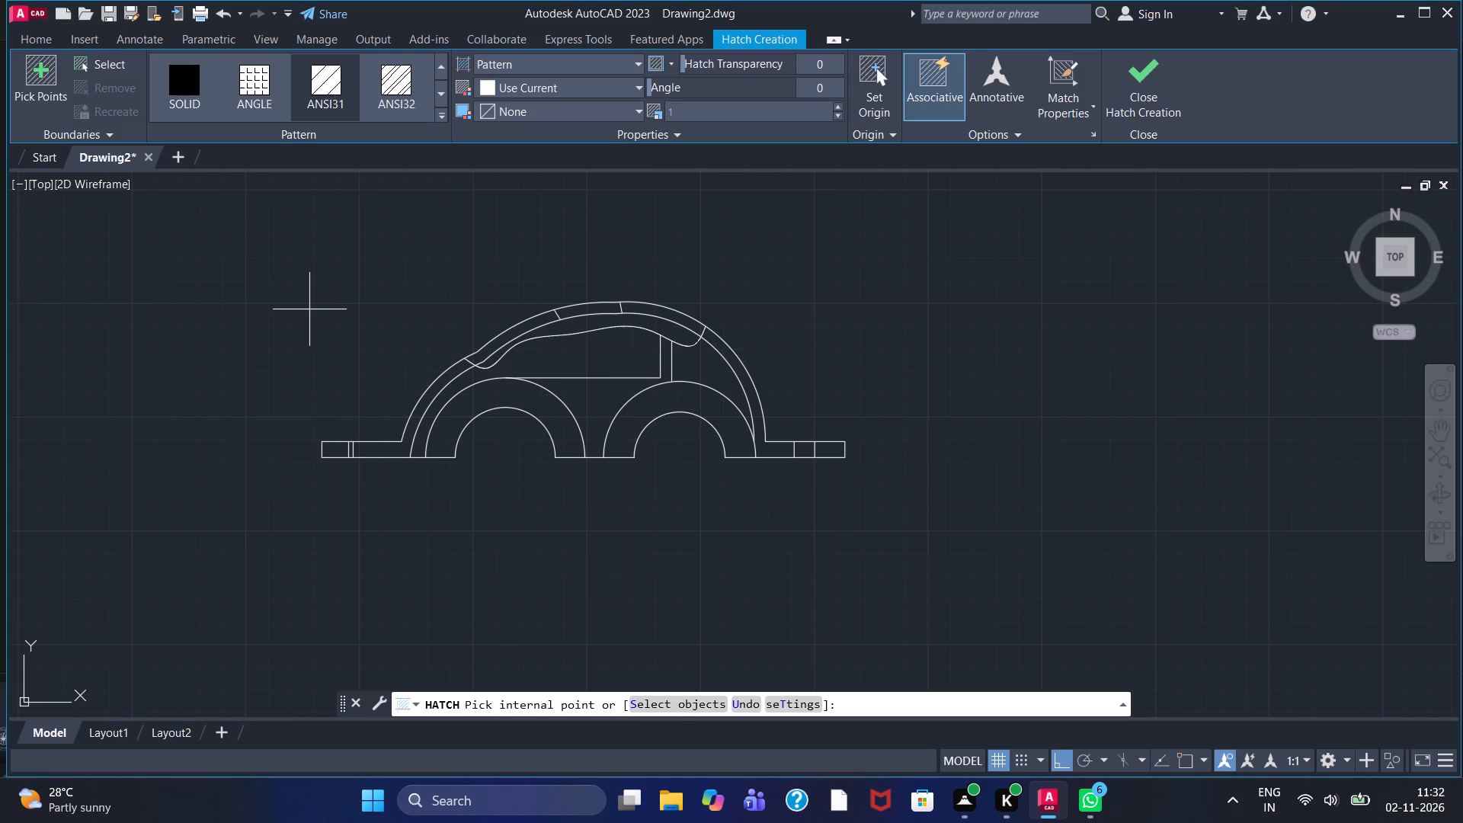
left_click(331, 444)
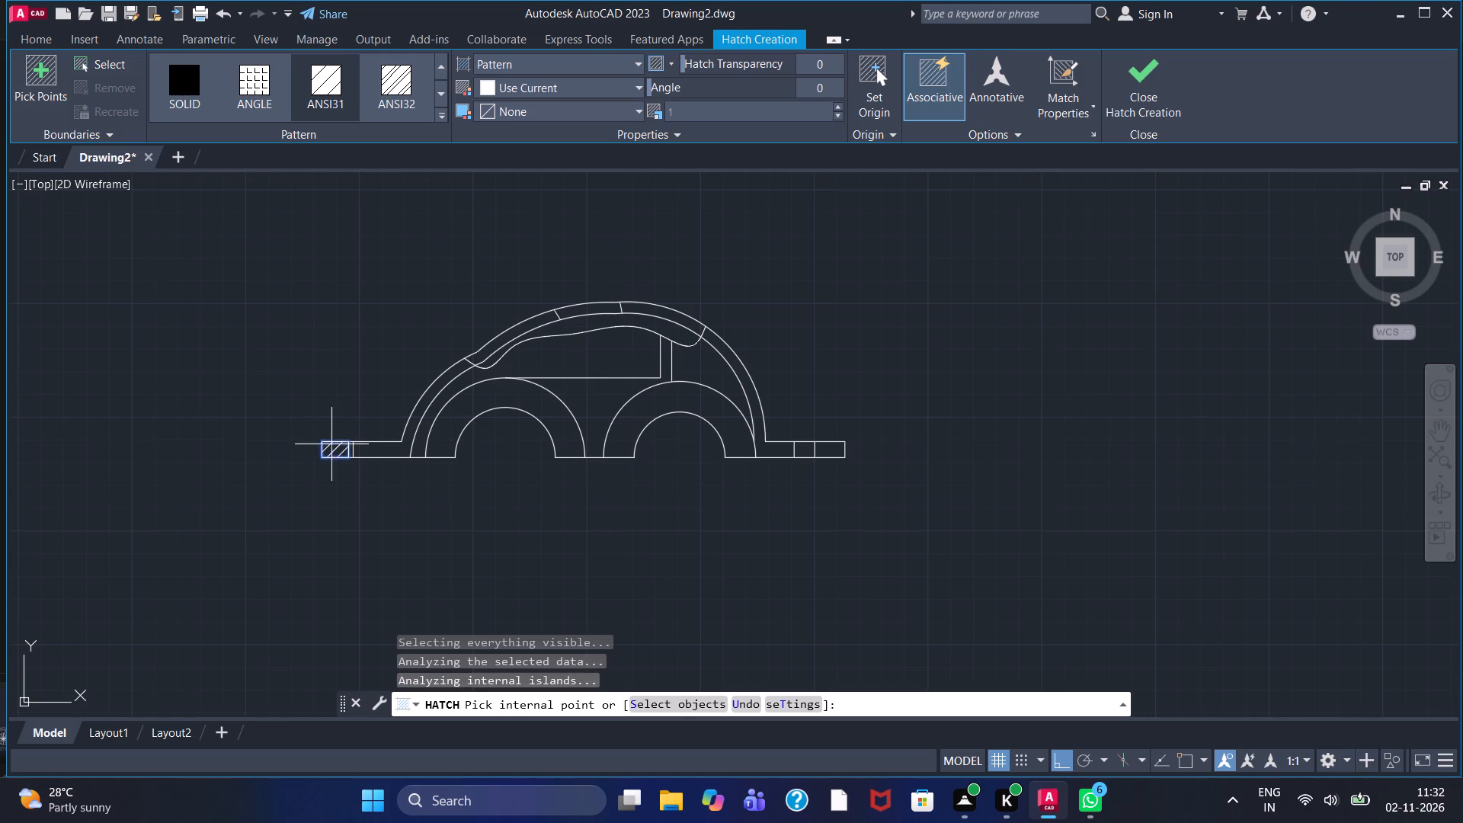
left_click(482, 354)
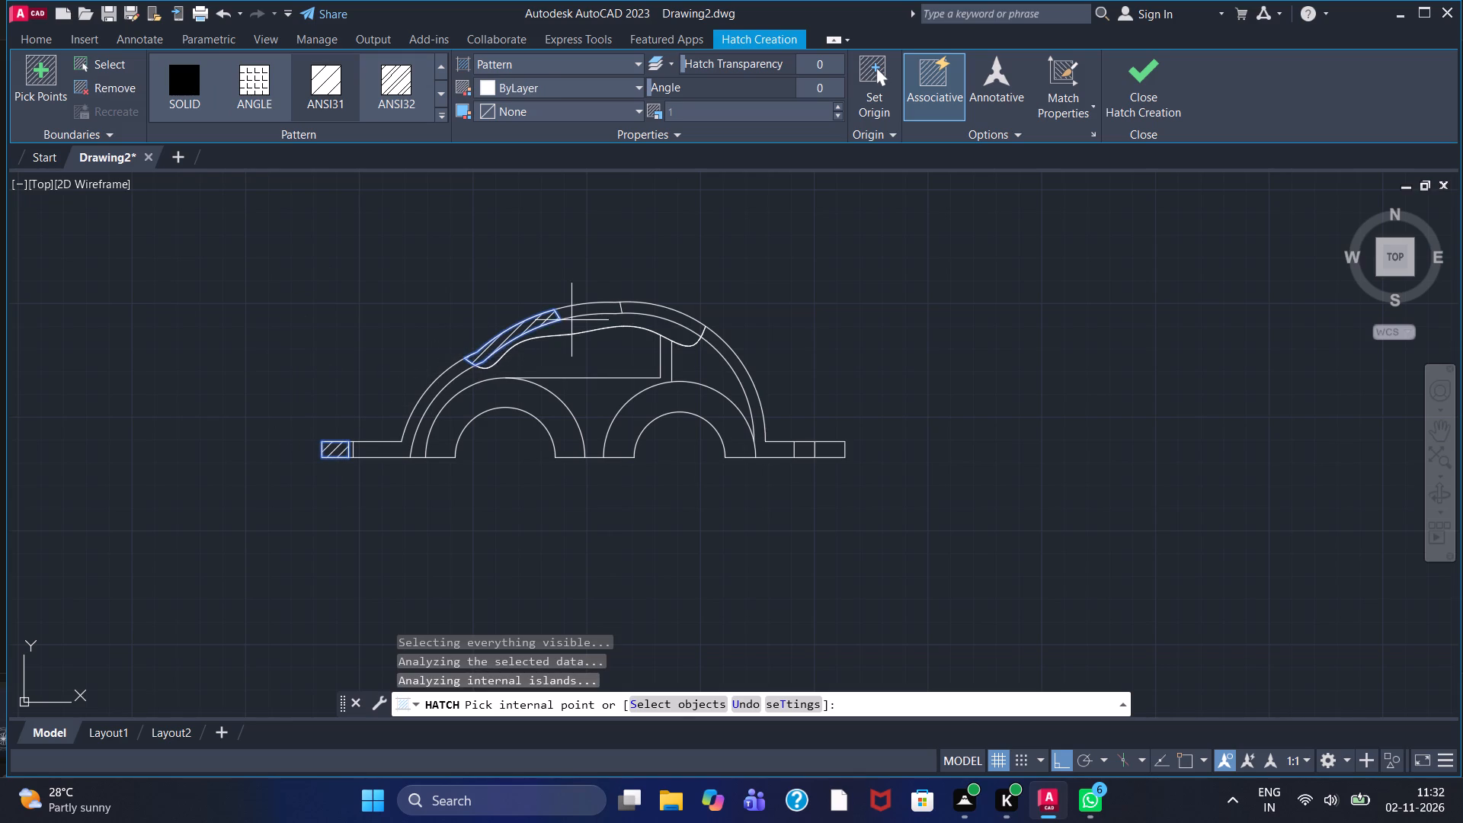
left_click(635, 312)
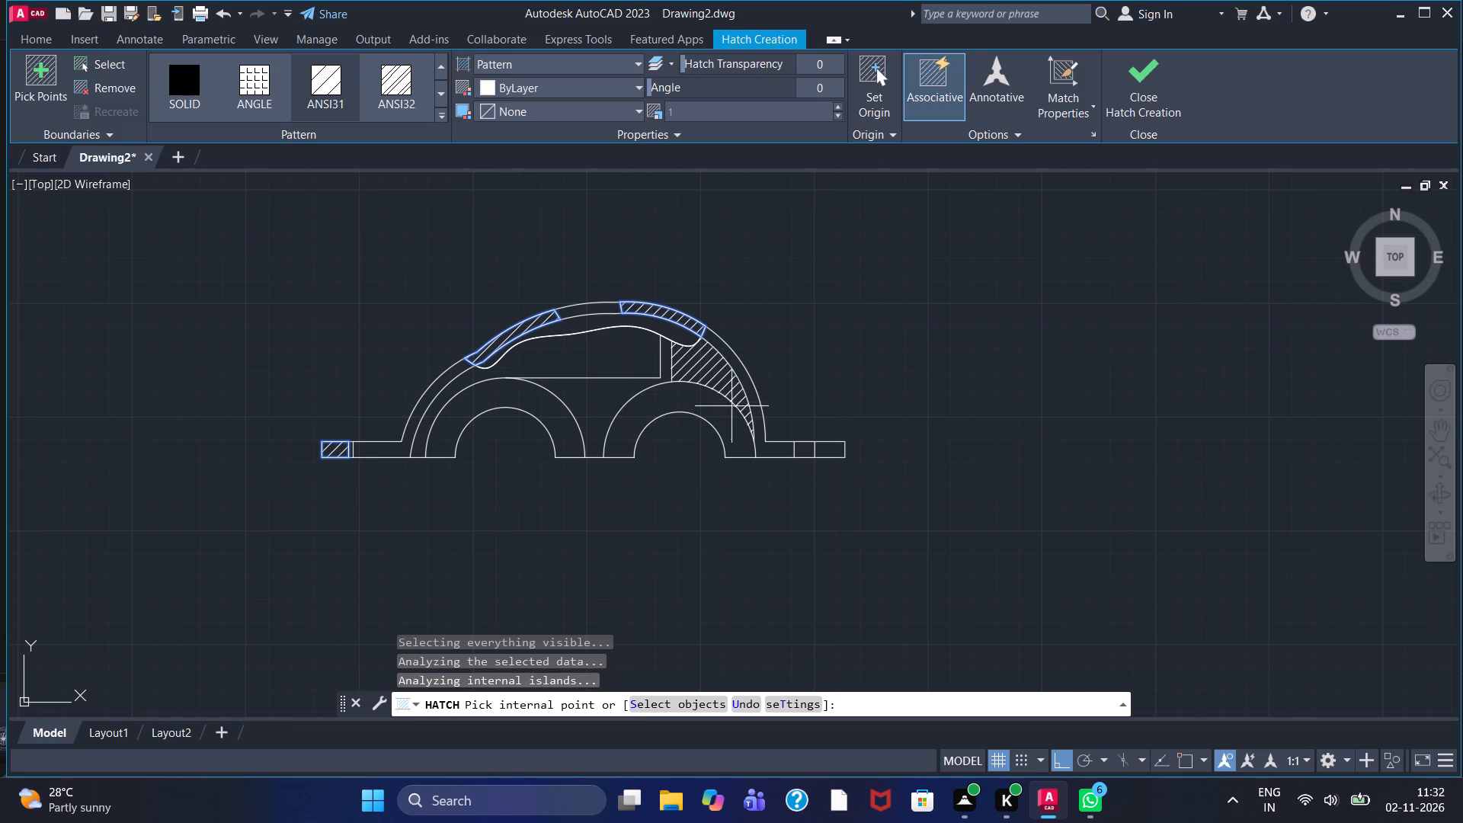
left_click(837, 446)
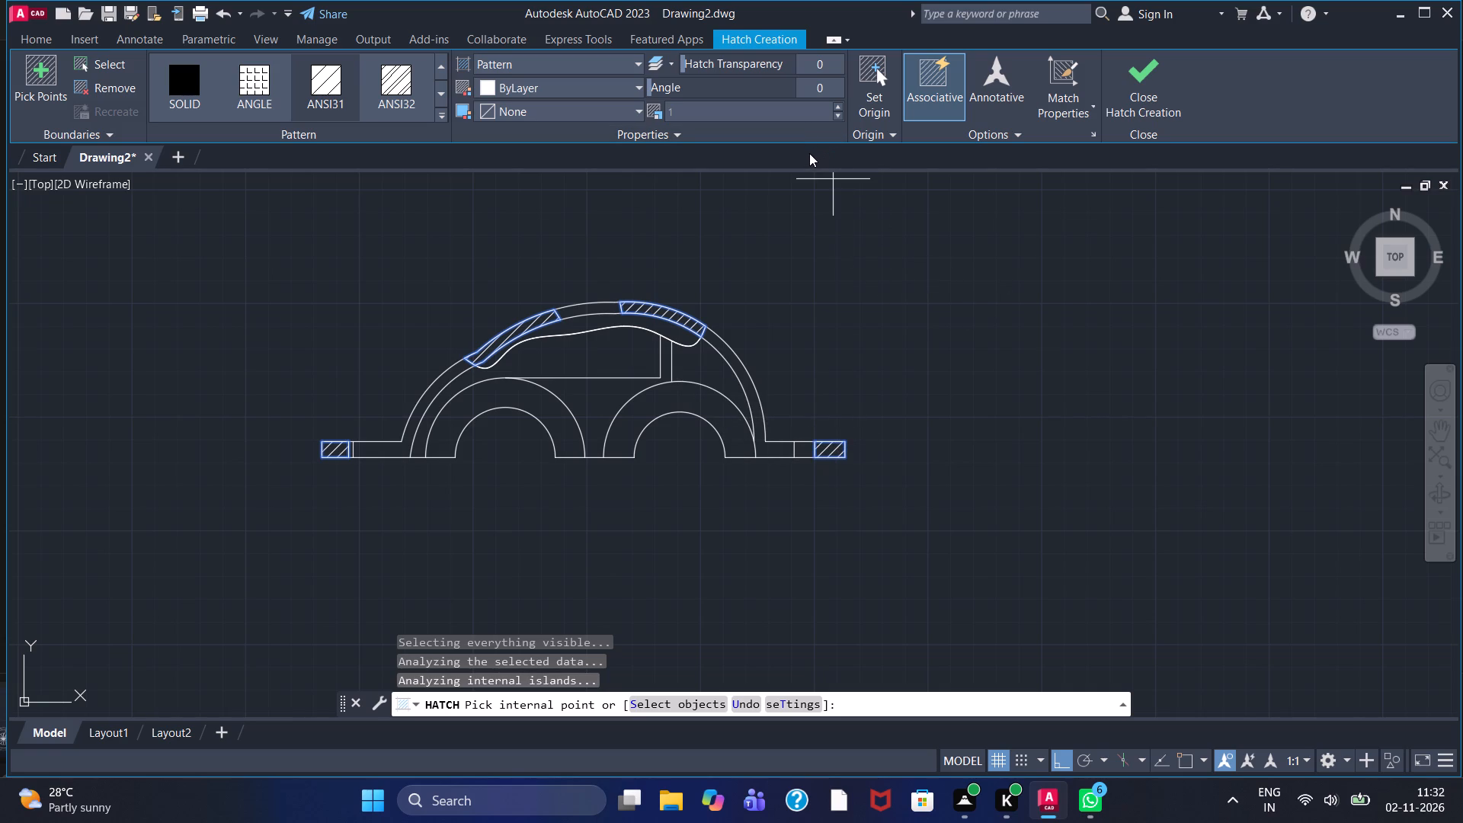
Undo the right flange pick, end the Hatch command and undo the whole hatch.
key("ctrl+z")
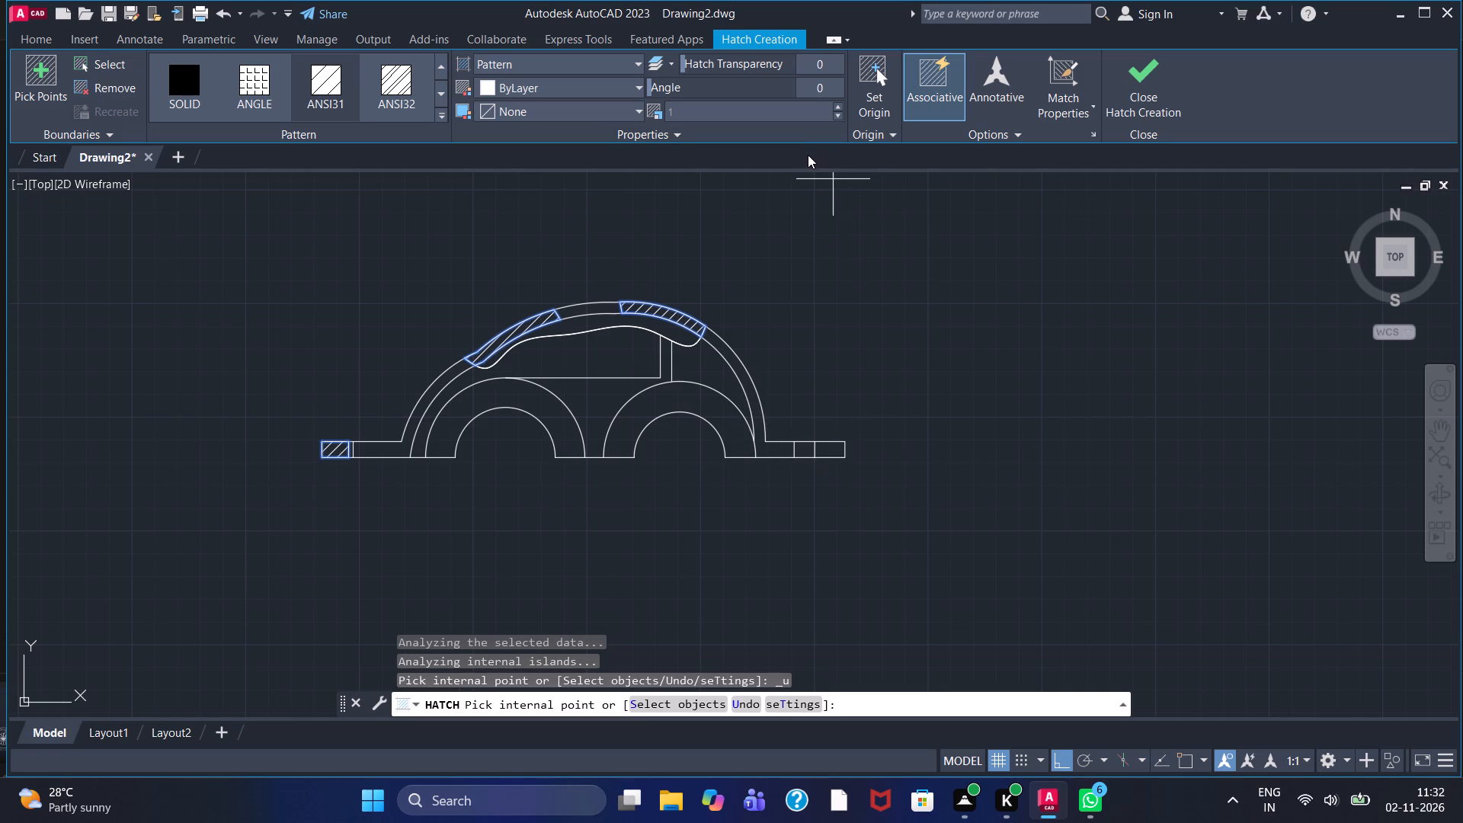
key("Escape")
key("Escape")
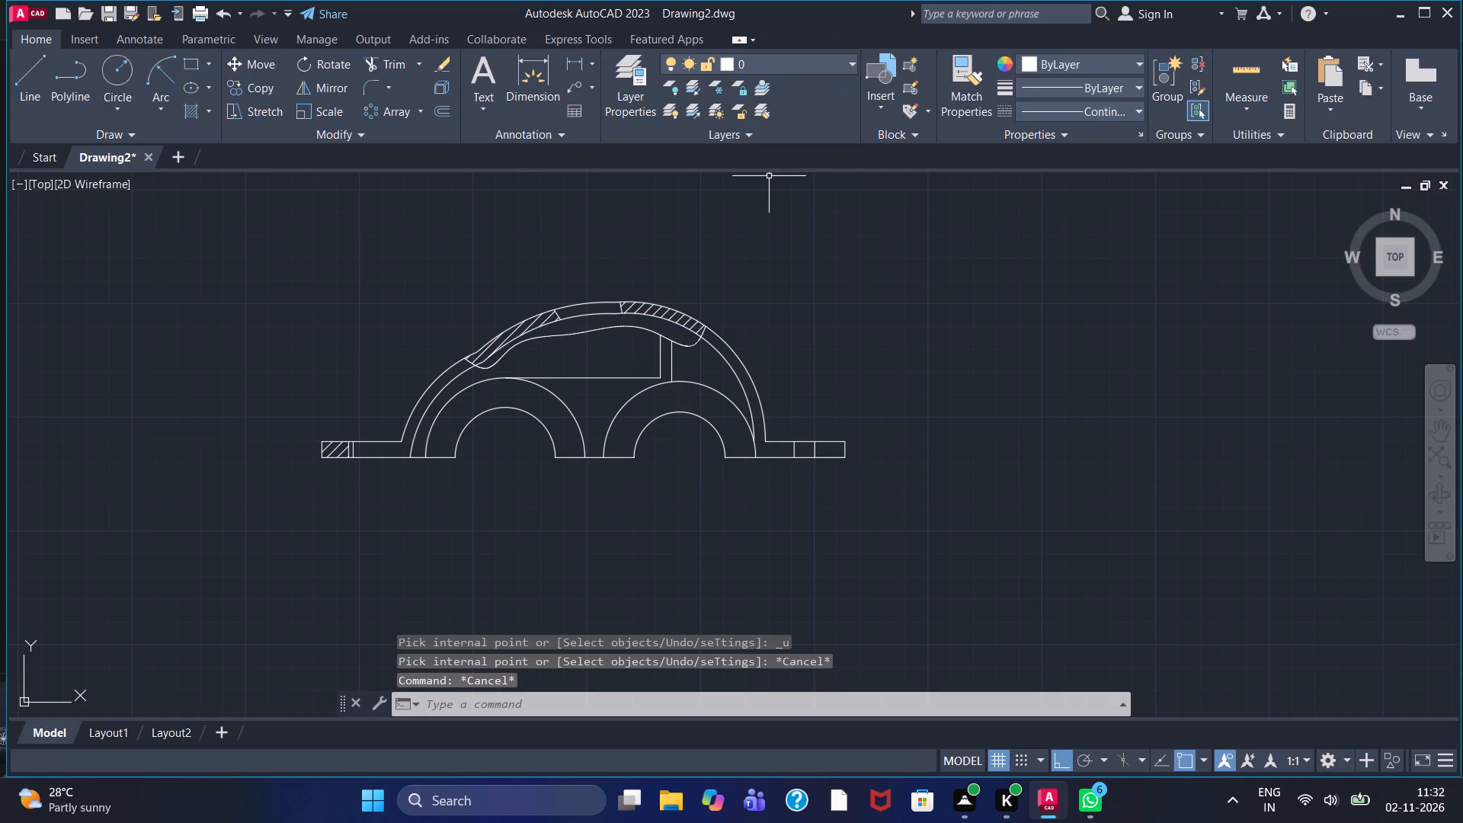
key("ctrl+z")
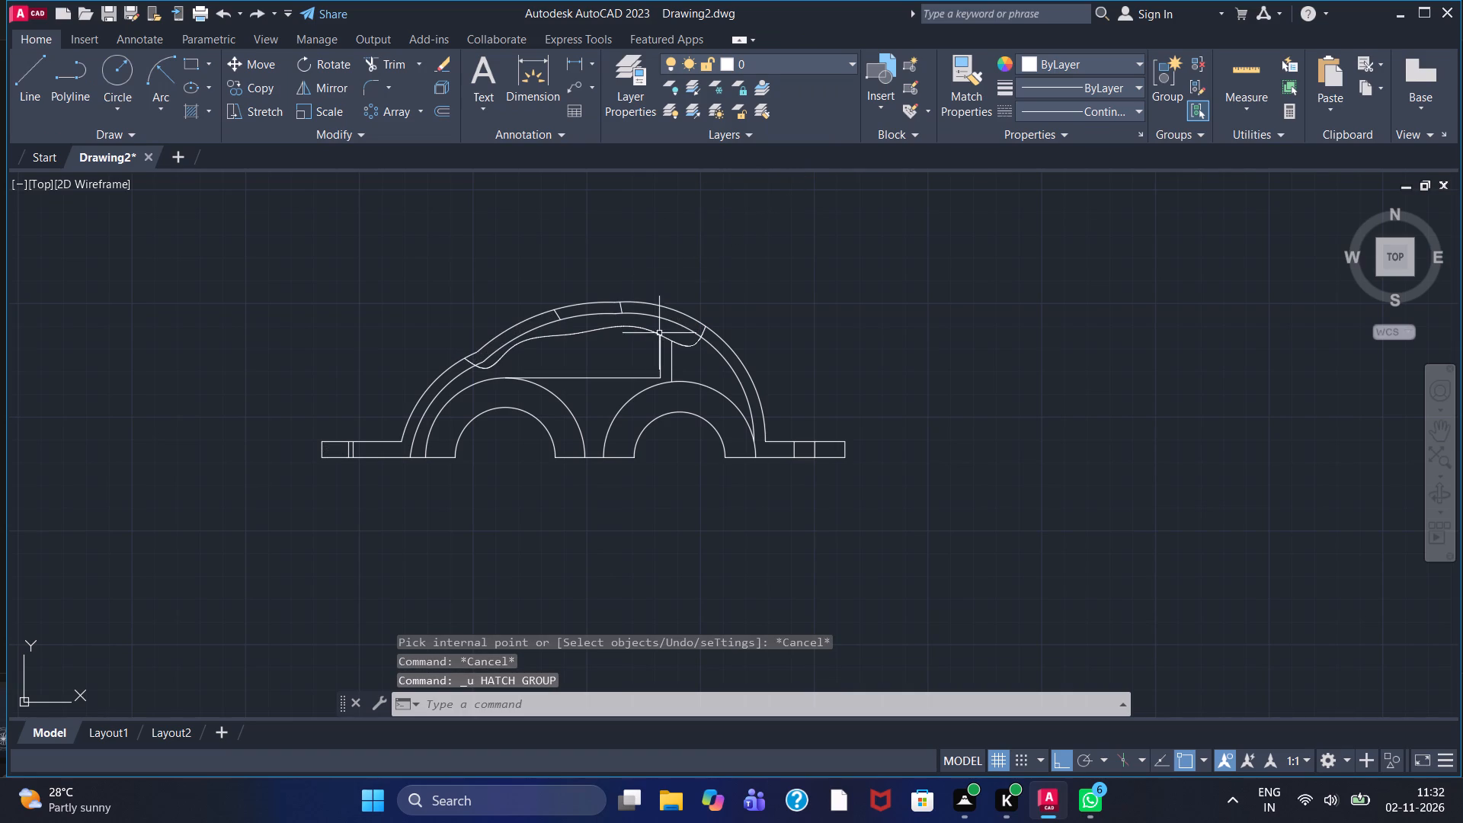
With Ortho off, draw a slightly slanted line from the dome's outer right foot down past the right flange's bottom edge.
scroll(581, 359, "up", 2)
scroll(802, 368, "down", 1)
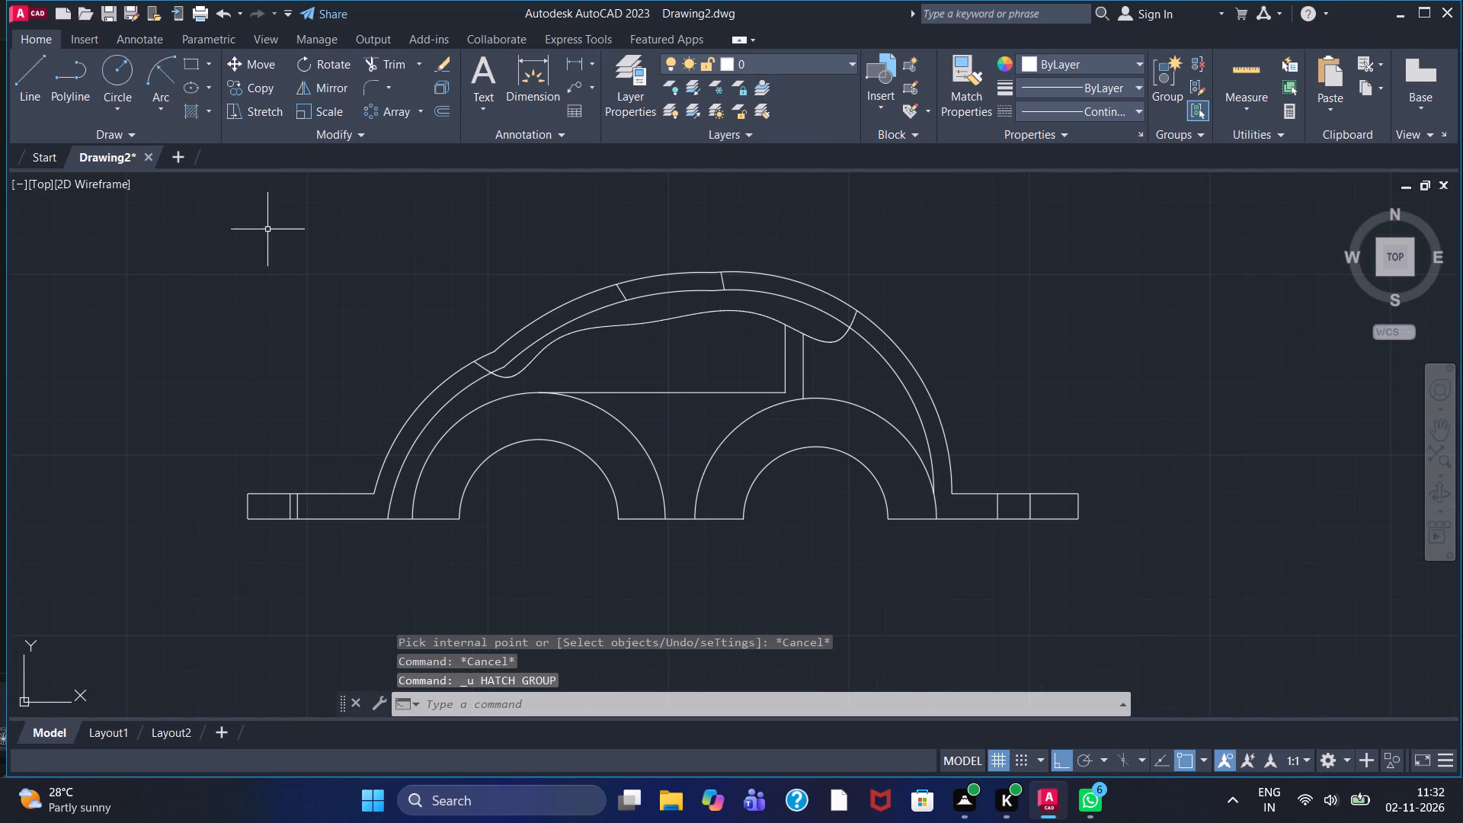
left_click_drag(21, 89, 28, 97)
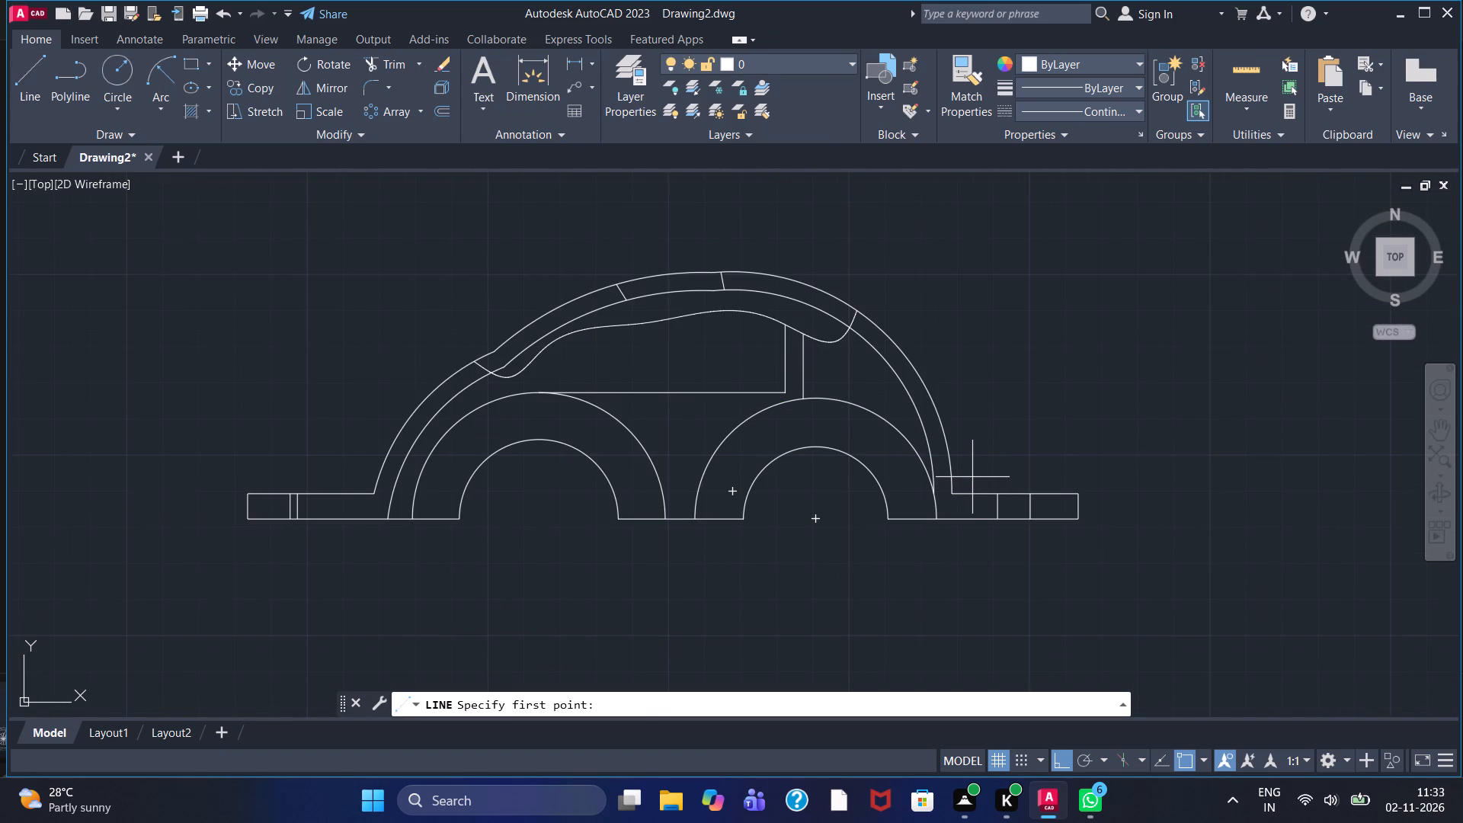
key("F8")
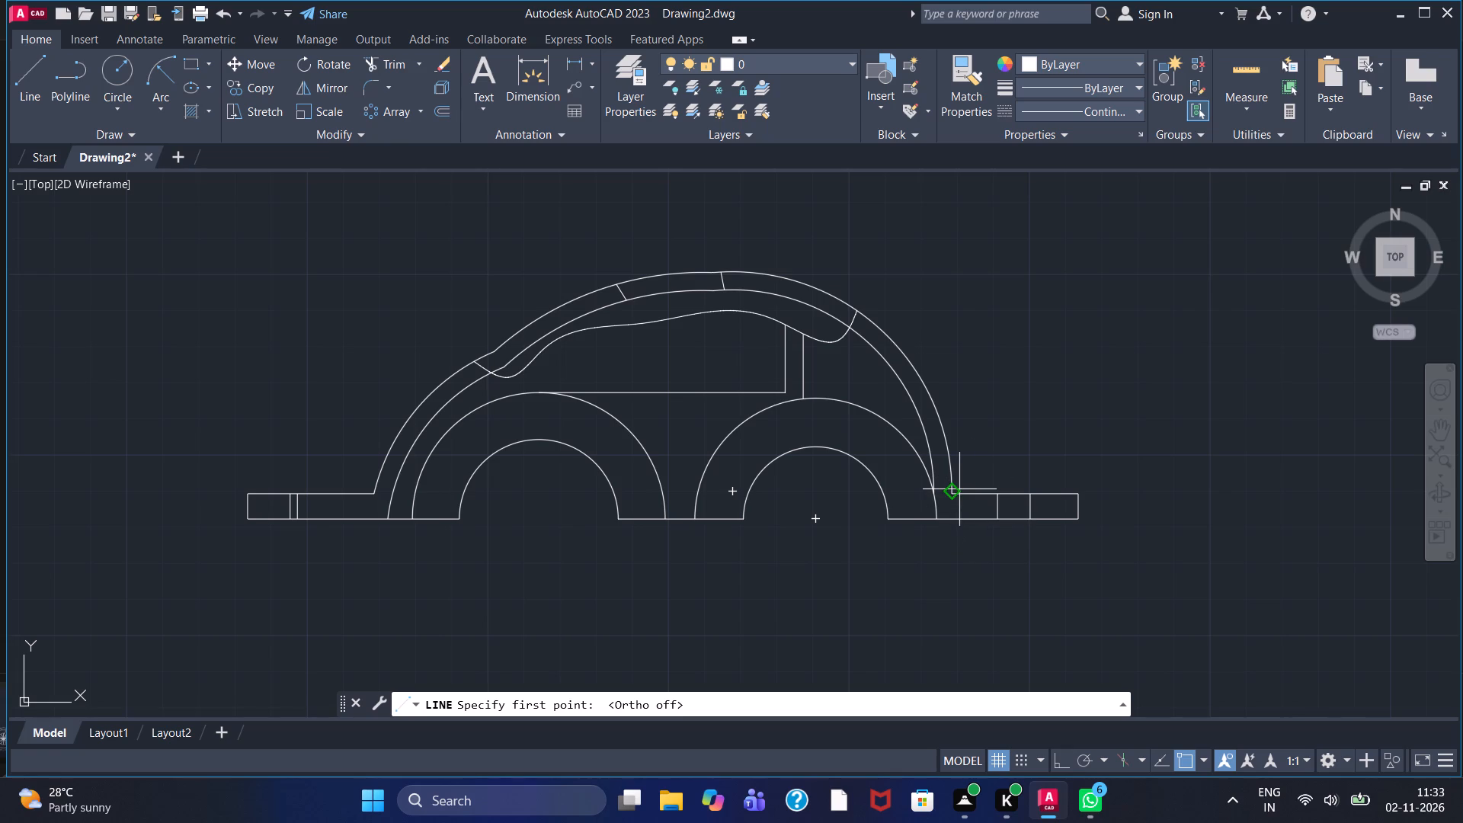
left_click(959, 489)
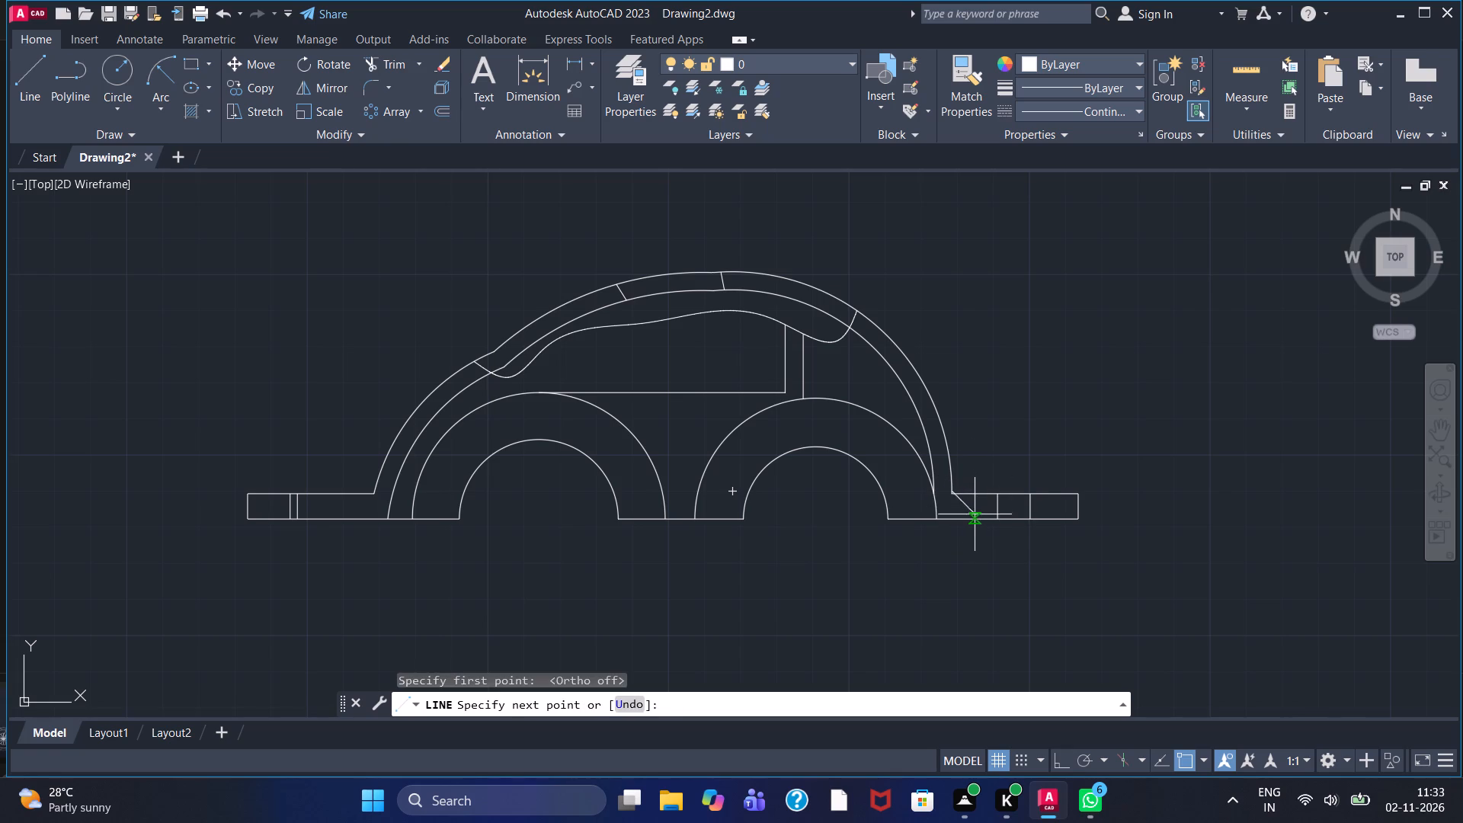
left_click(963, 543)
right_click(963, 540)
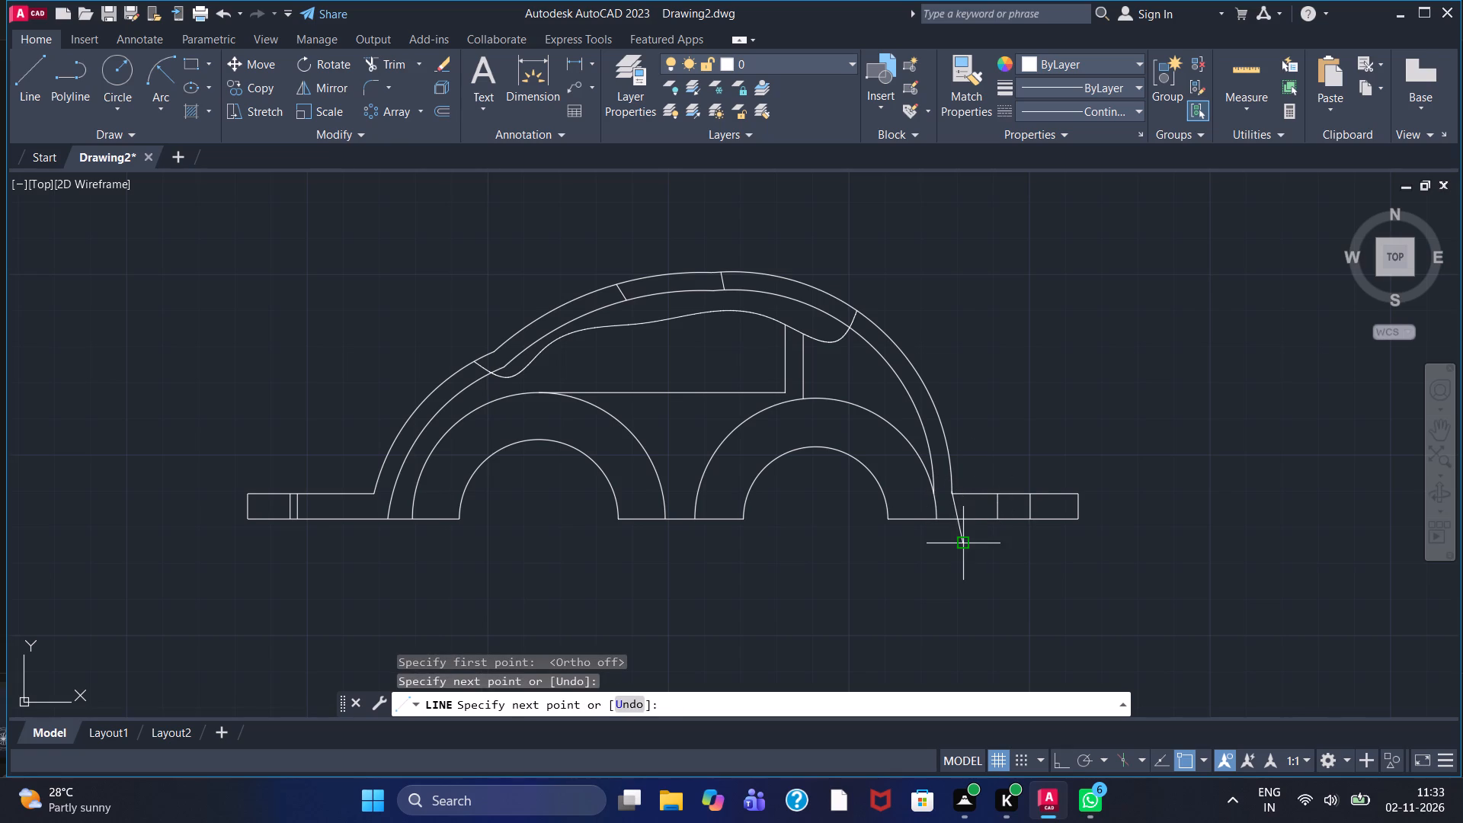
left_click(981, 551)
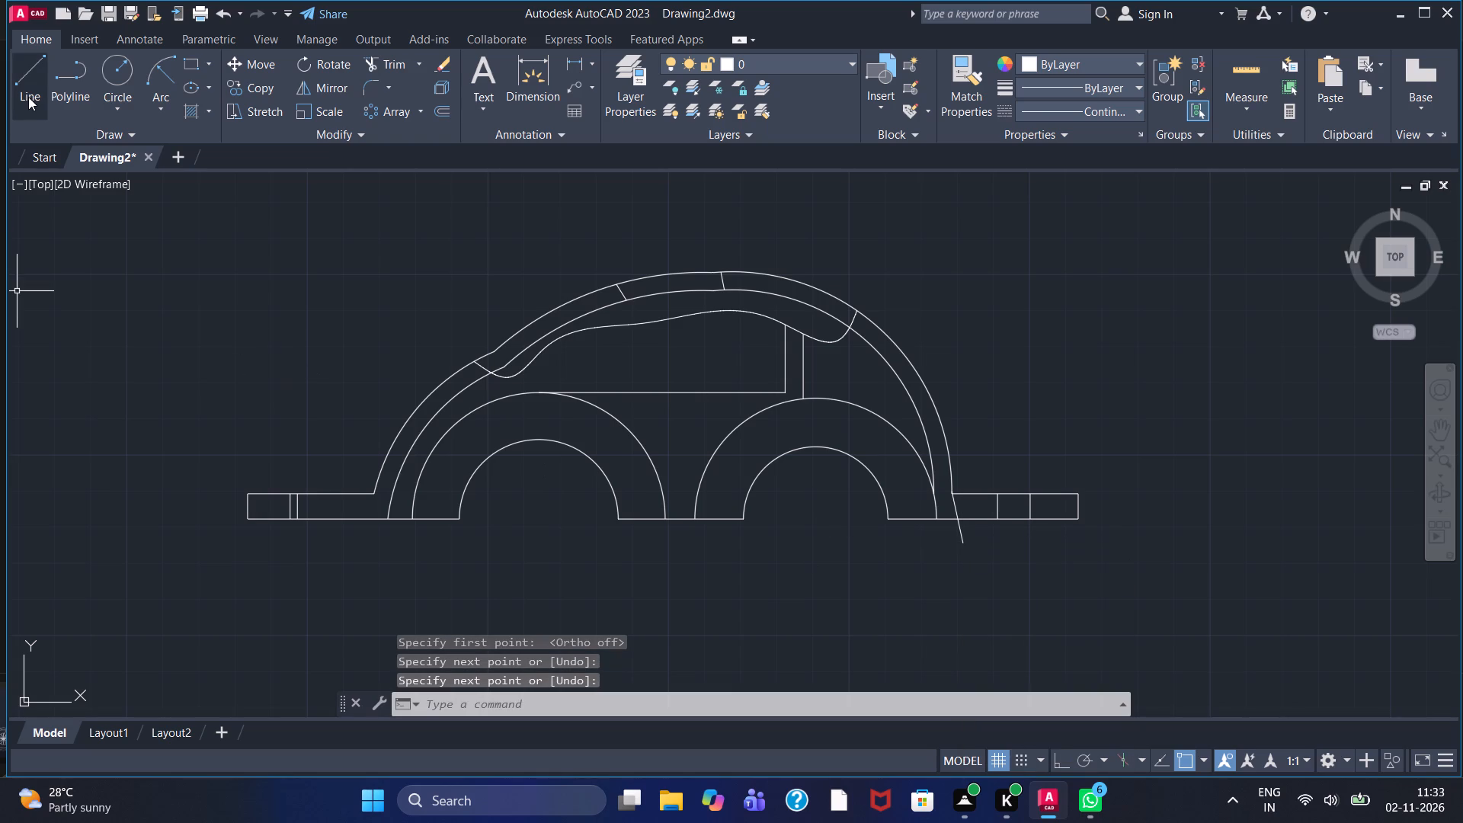
Draw a slanted line from the left flange's top edge, between hole and dome, down past its bottom edge.
left_click(28, 97)
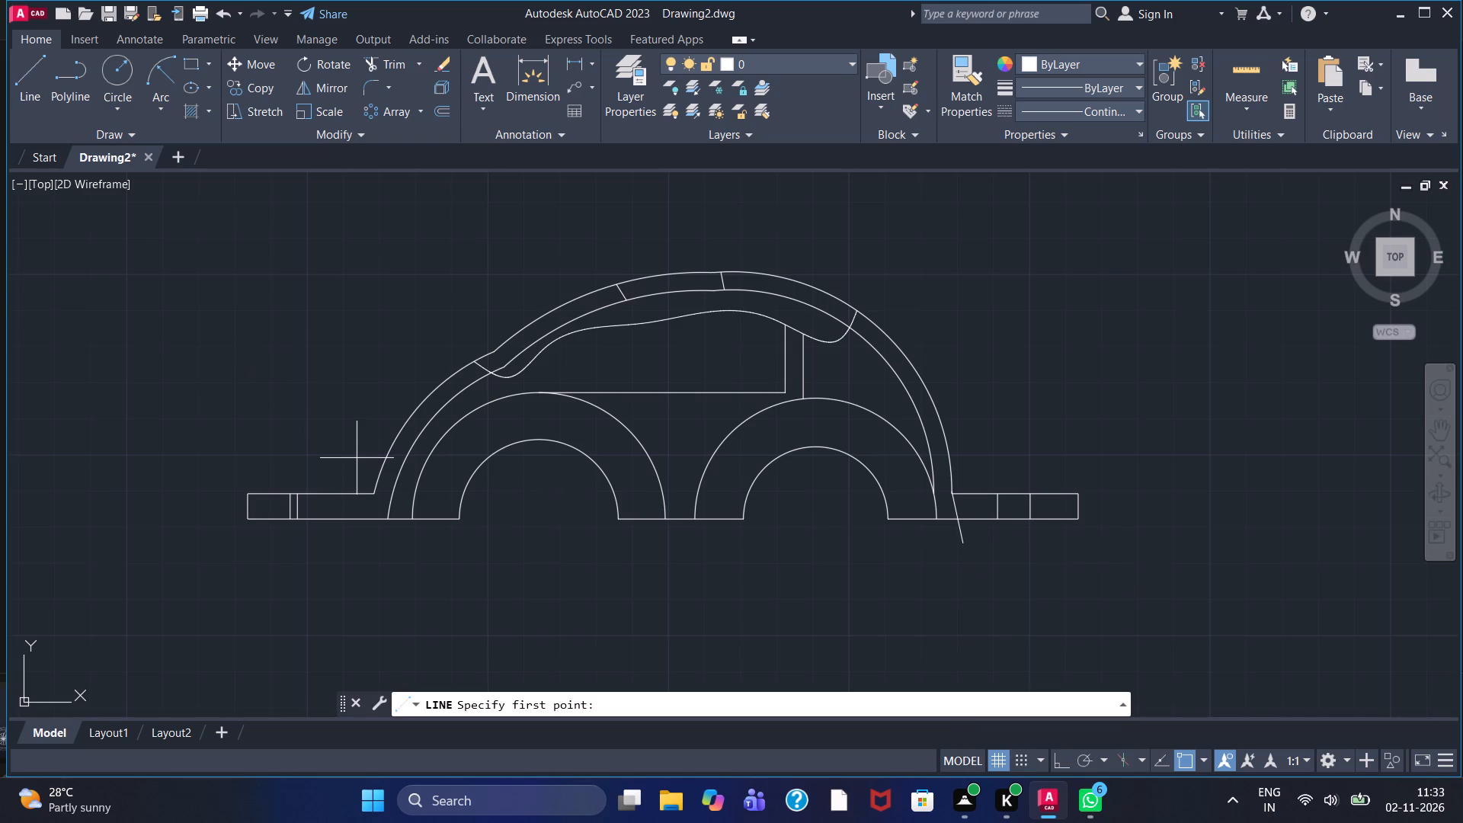
left_click(324, 484)
left_click(344, 547)
right_click(344, 546)
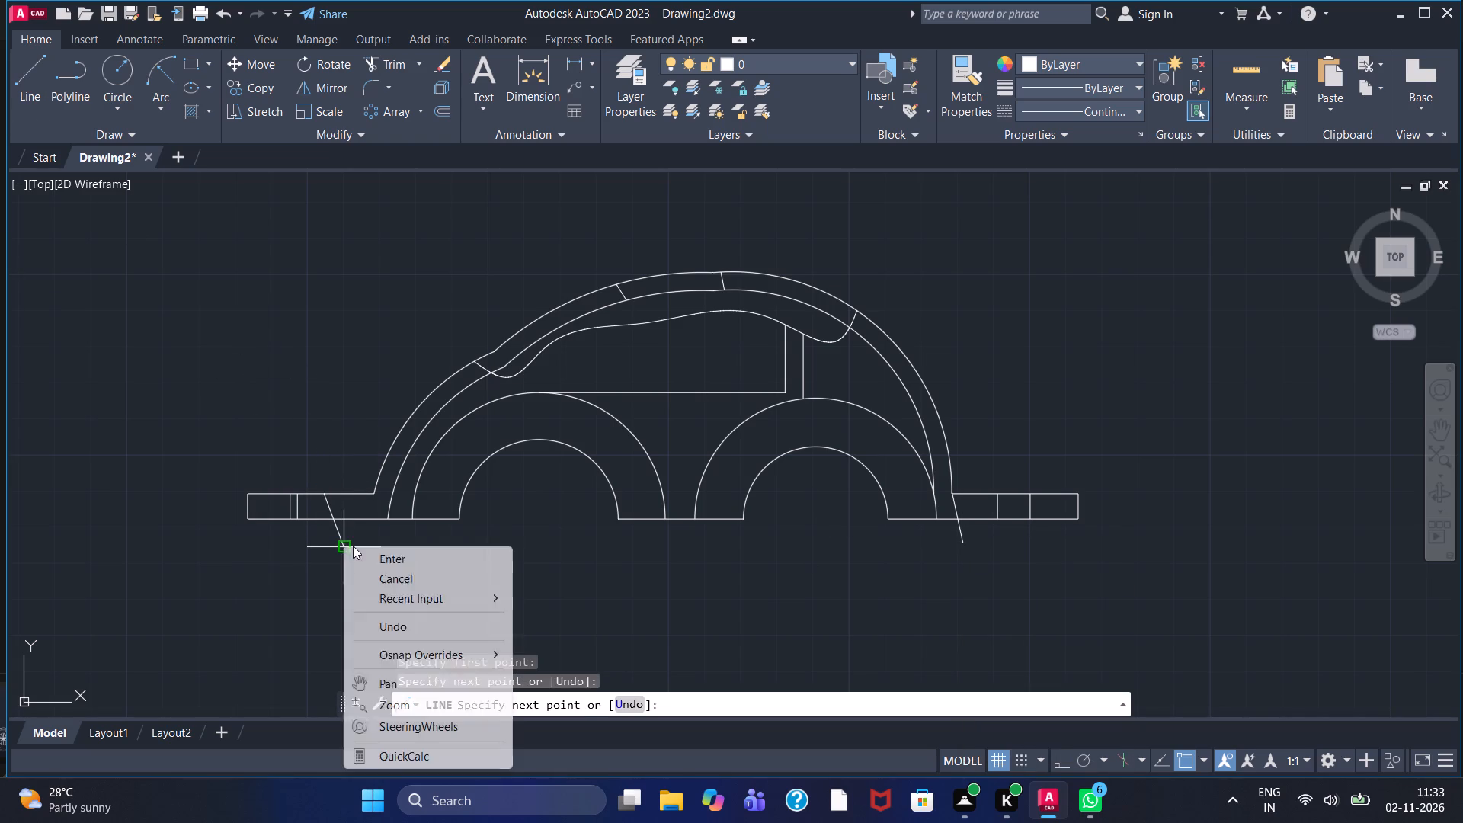
left_click(377, 559)
Trim the parts of both slanted lines that extend below the flanges' bottom edges.
left_click(376, 64)
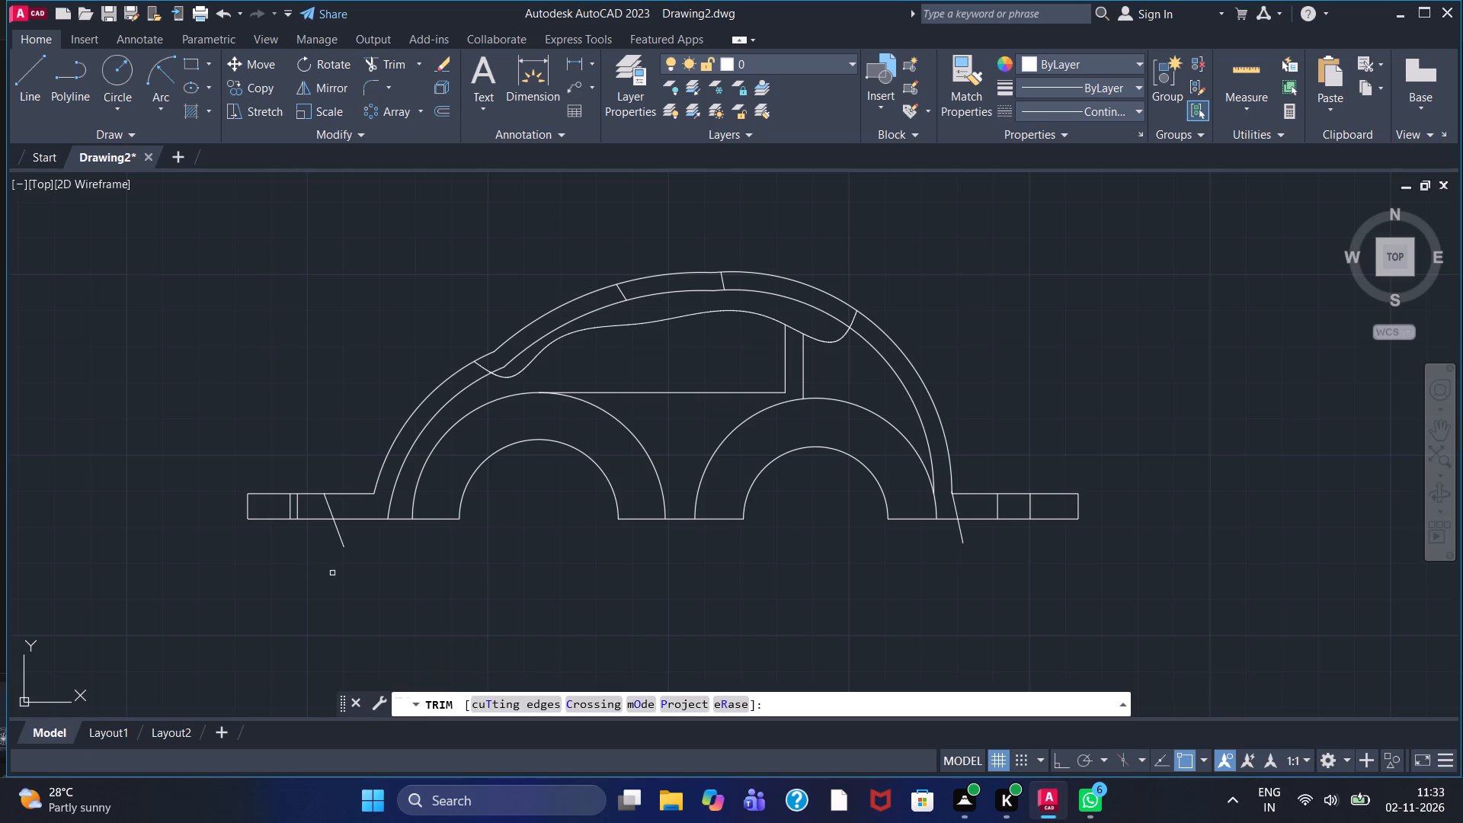
left_click(339, 542)
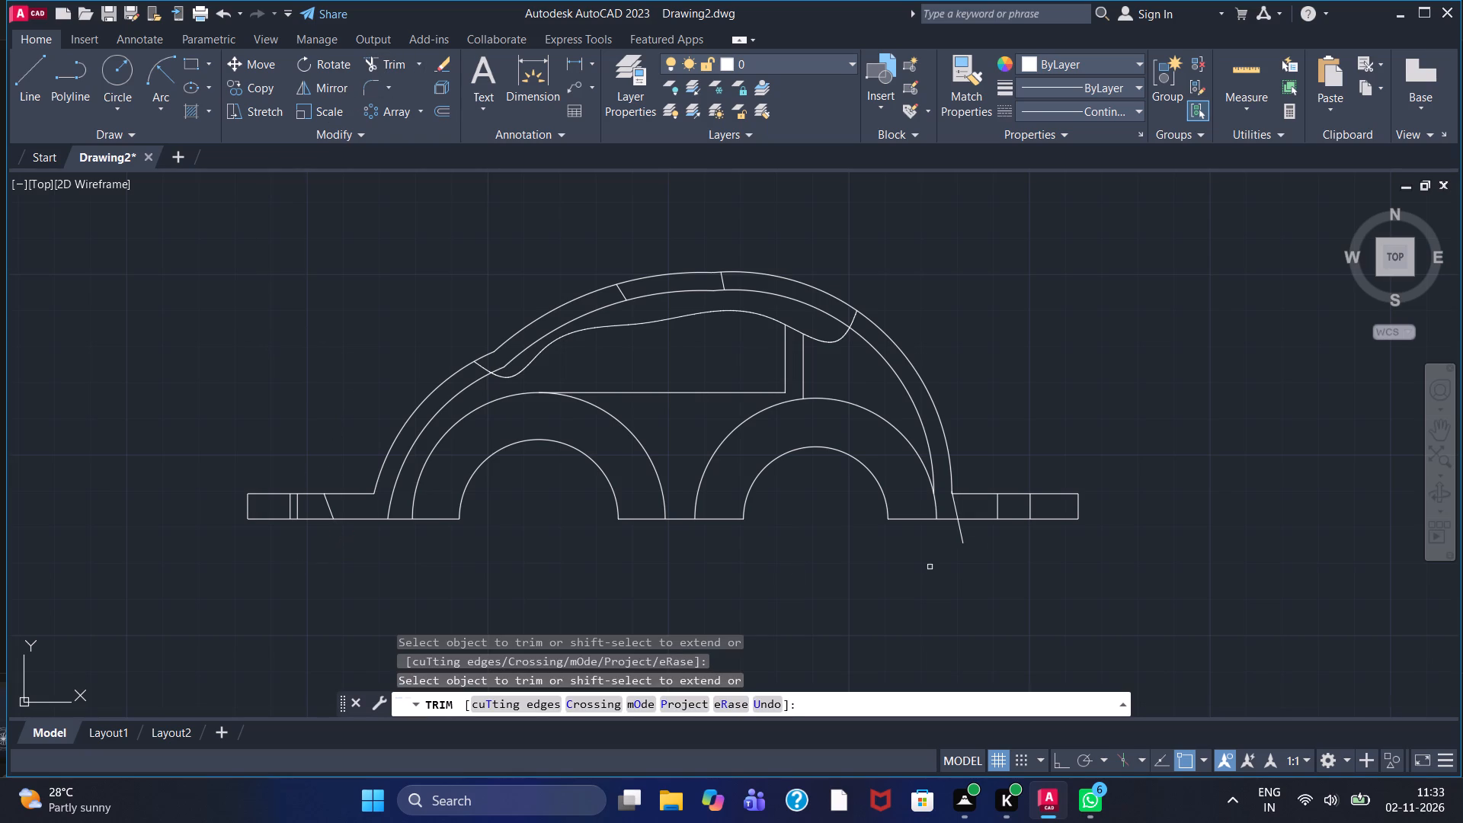
left_click(963, 540)
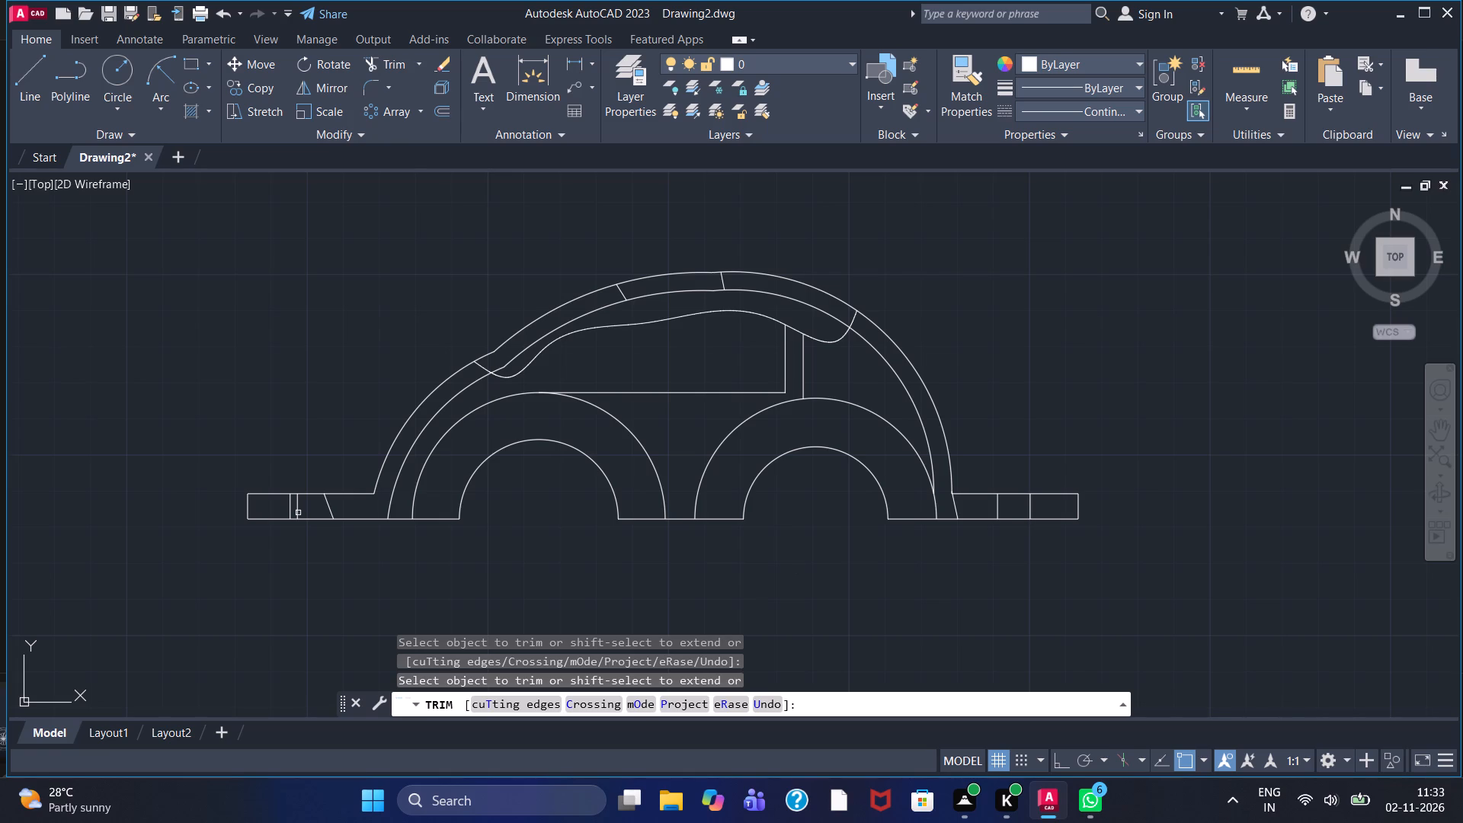
Hatch both sides of each flange hole and the two dome wall sections with ANSI31 at scale 0.28.
left_click(184, 113)
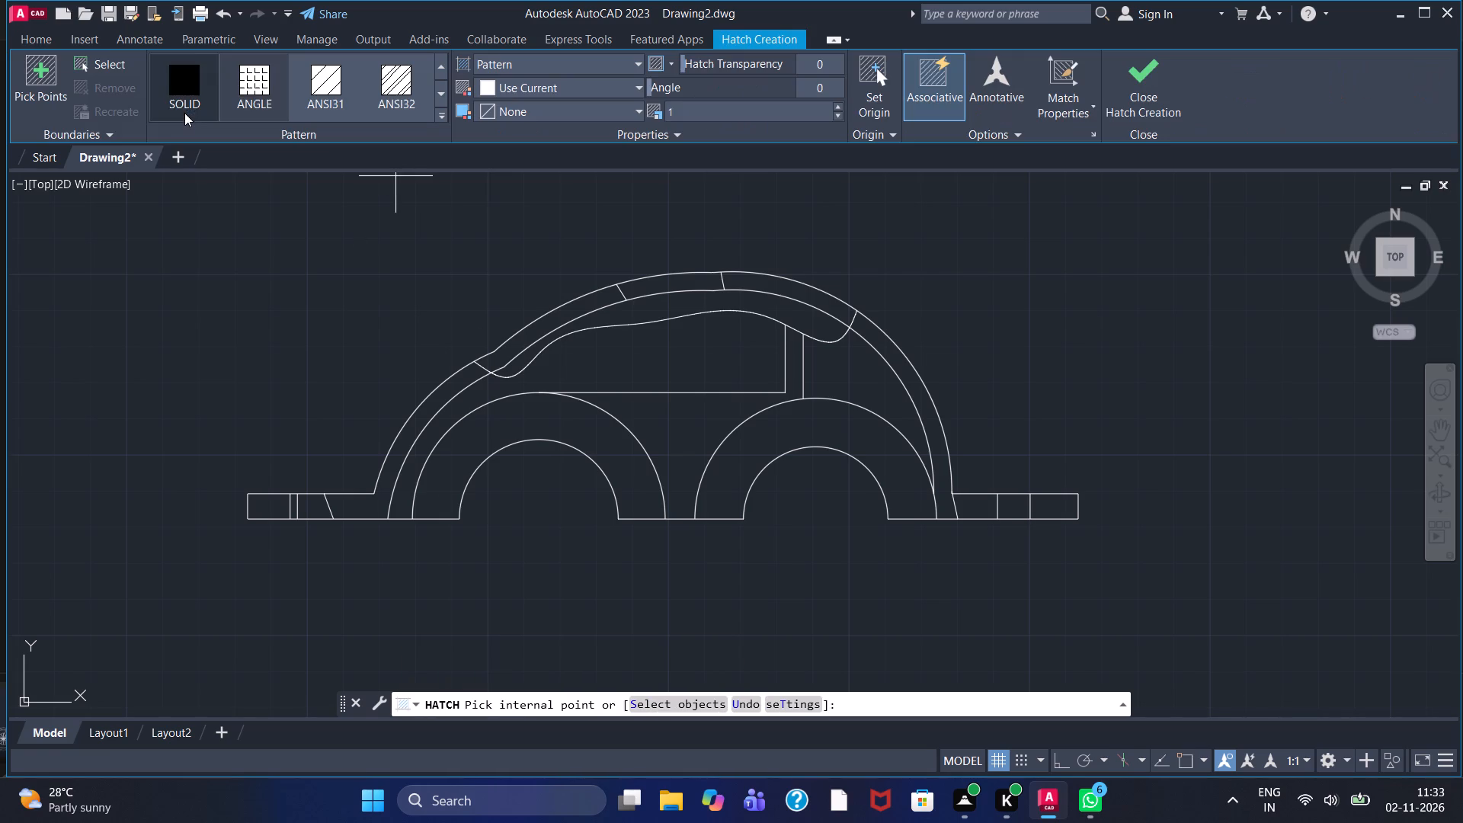
left_click(322, 98)
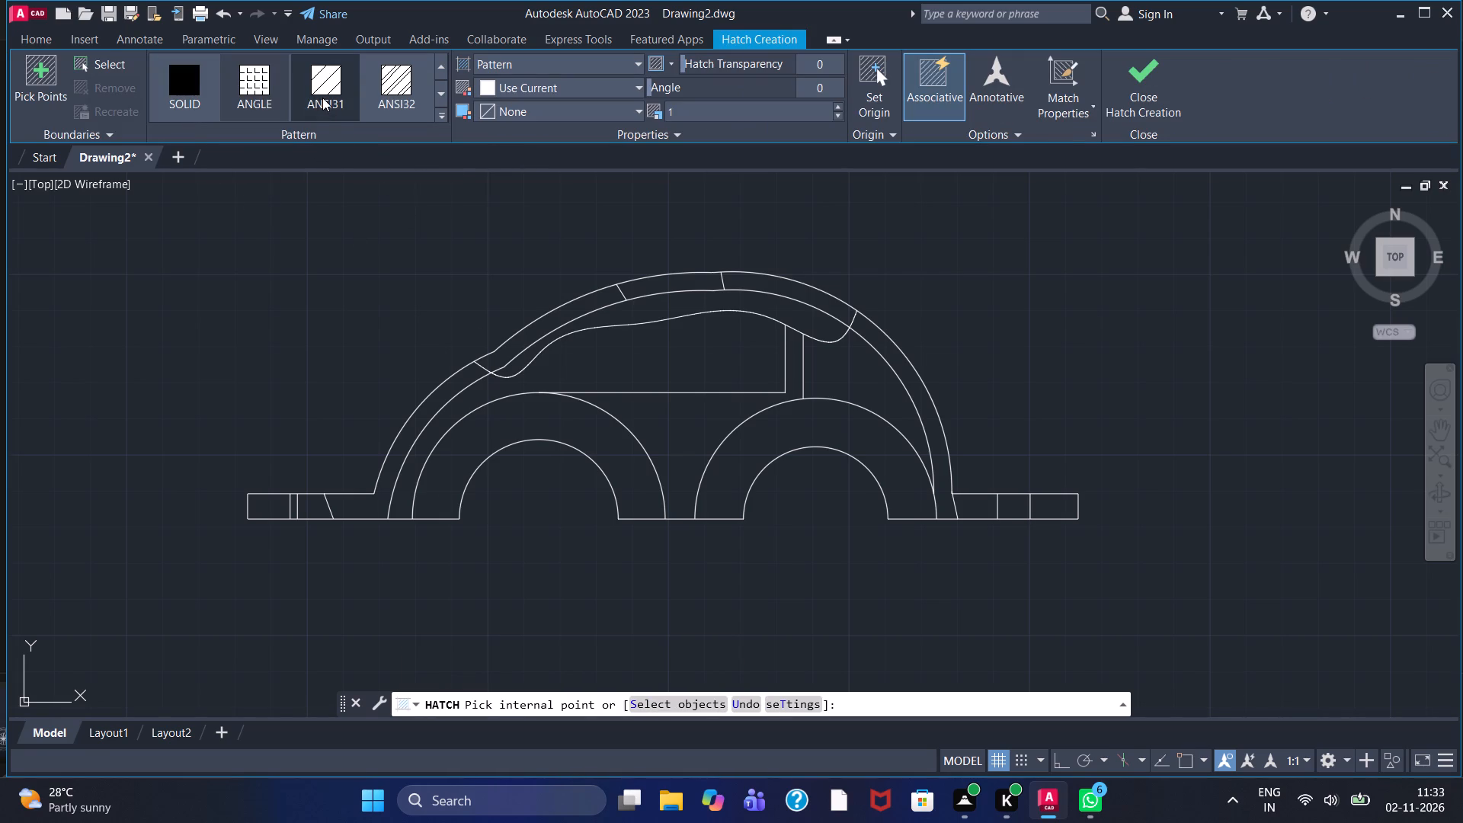
left_click(263, 509)
left_click(313, 495)
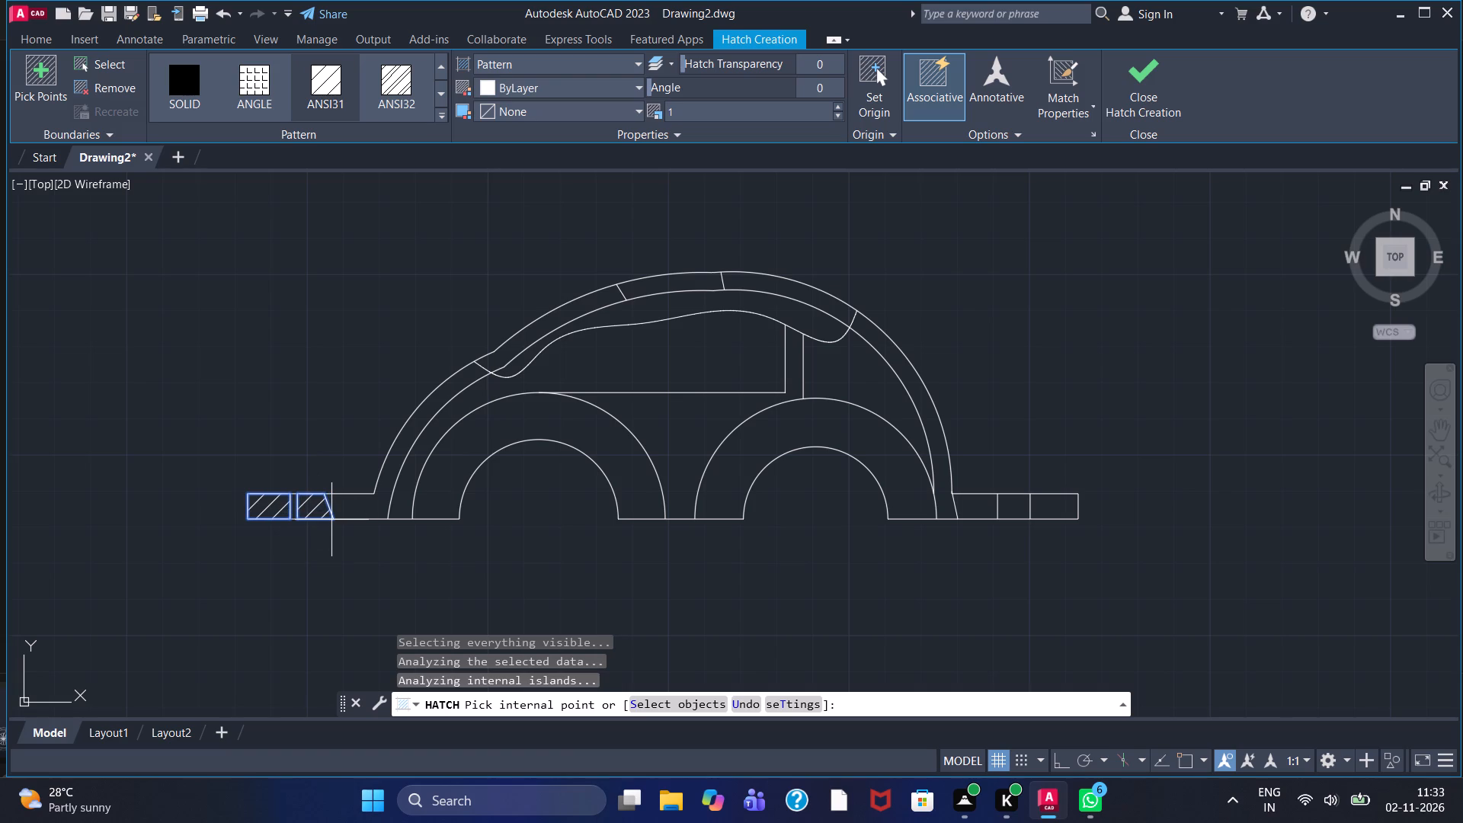
left_click(510, 343)
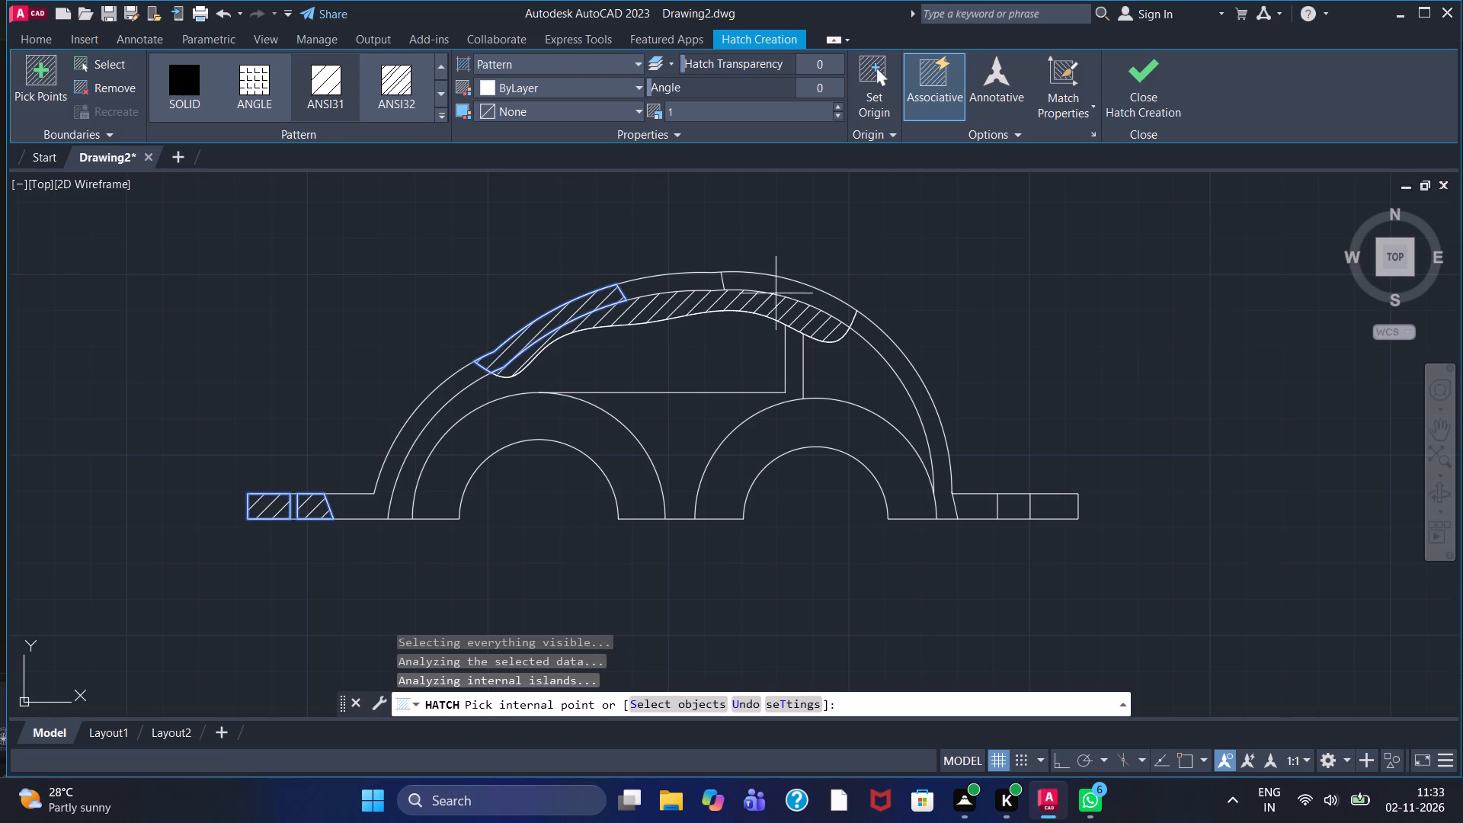
left_click(780, 290)
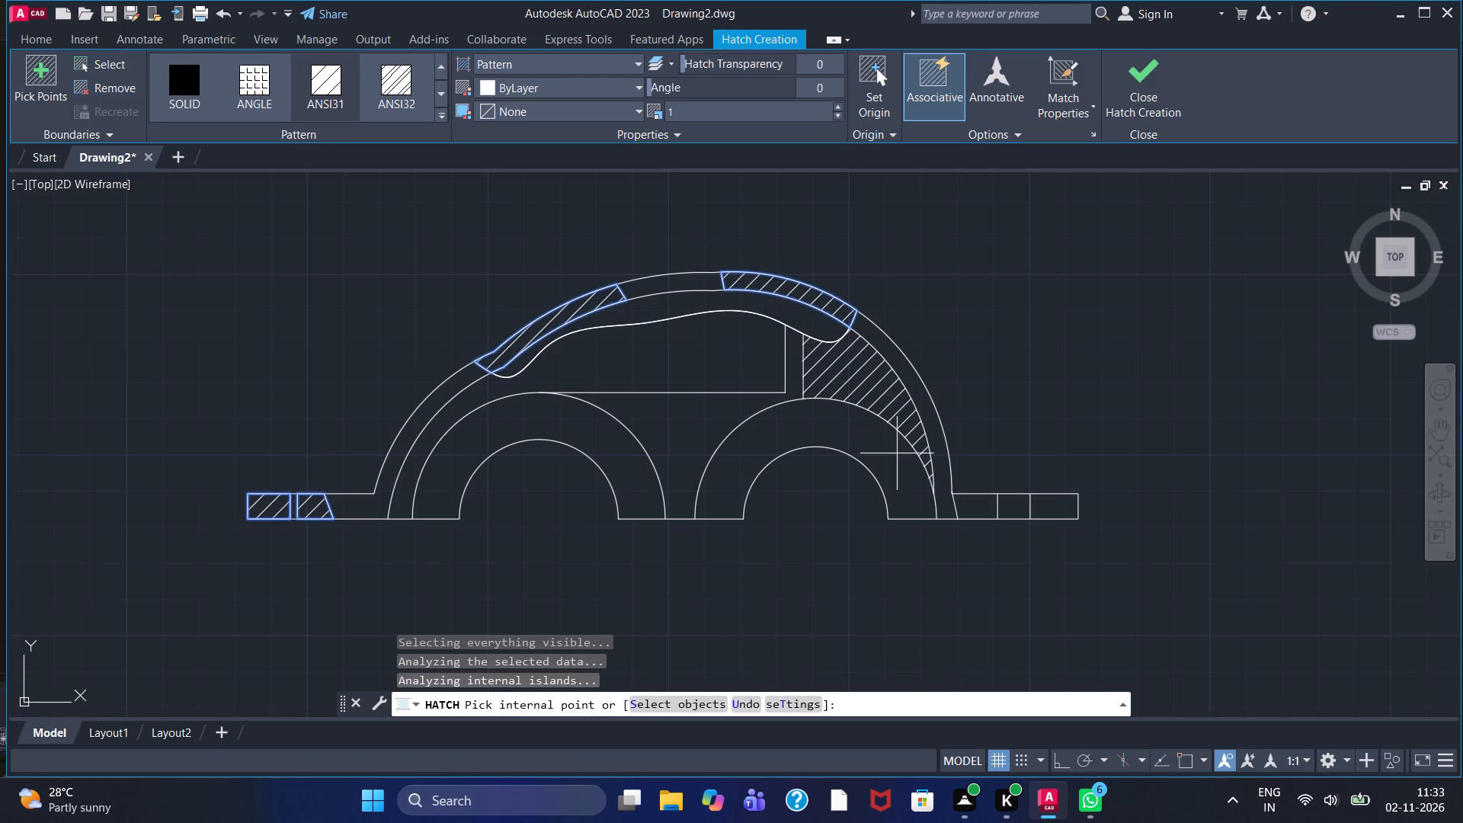
left_click(975, 509)
left_click(1045, 511)
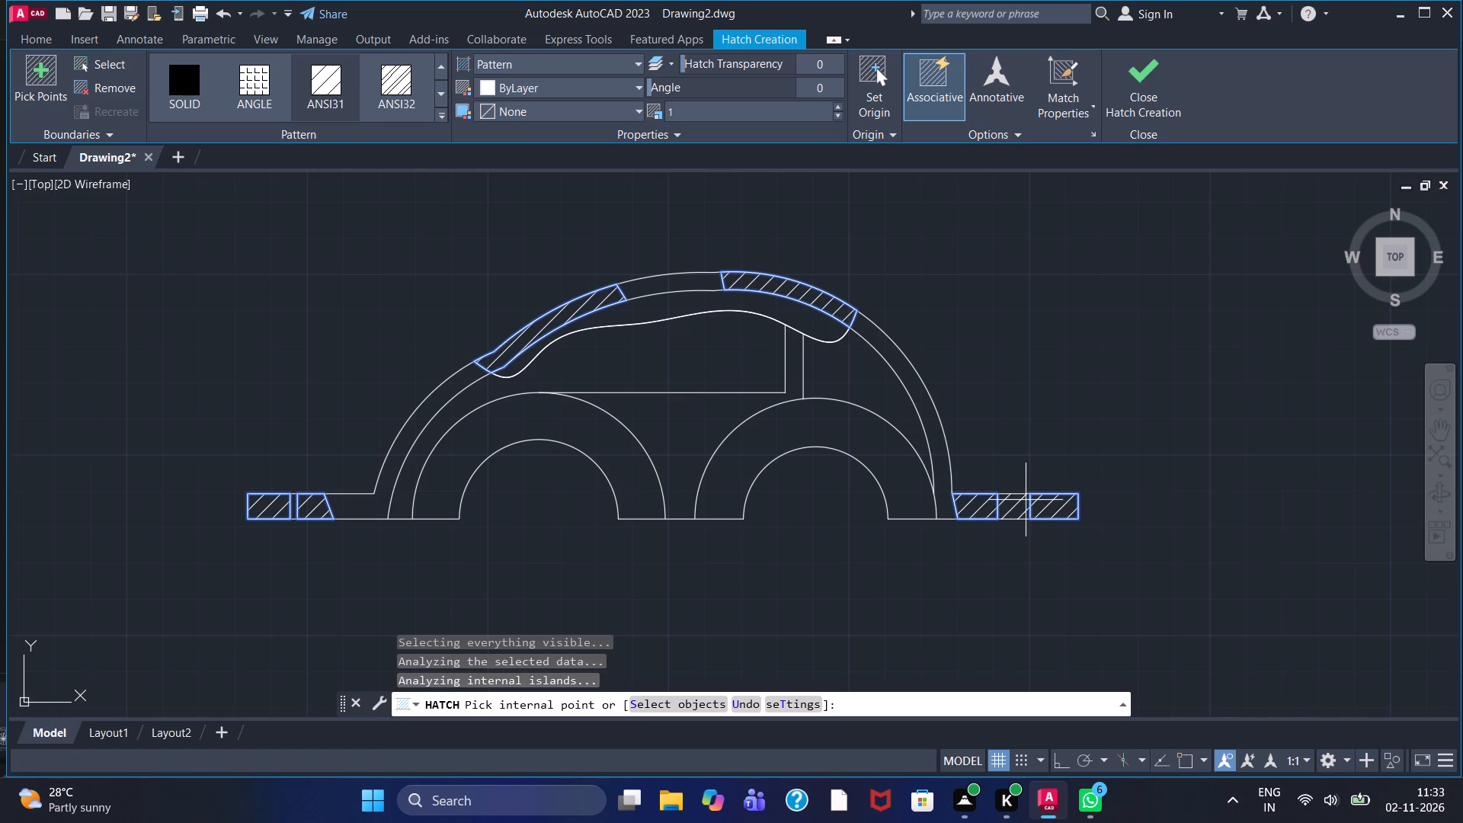
left_click(837, 114)
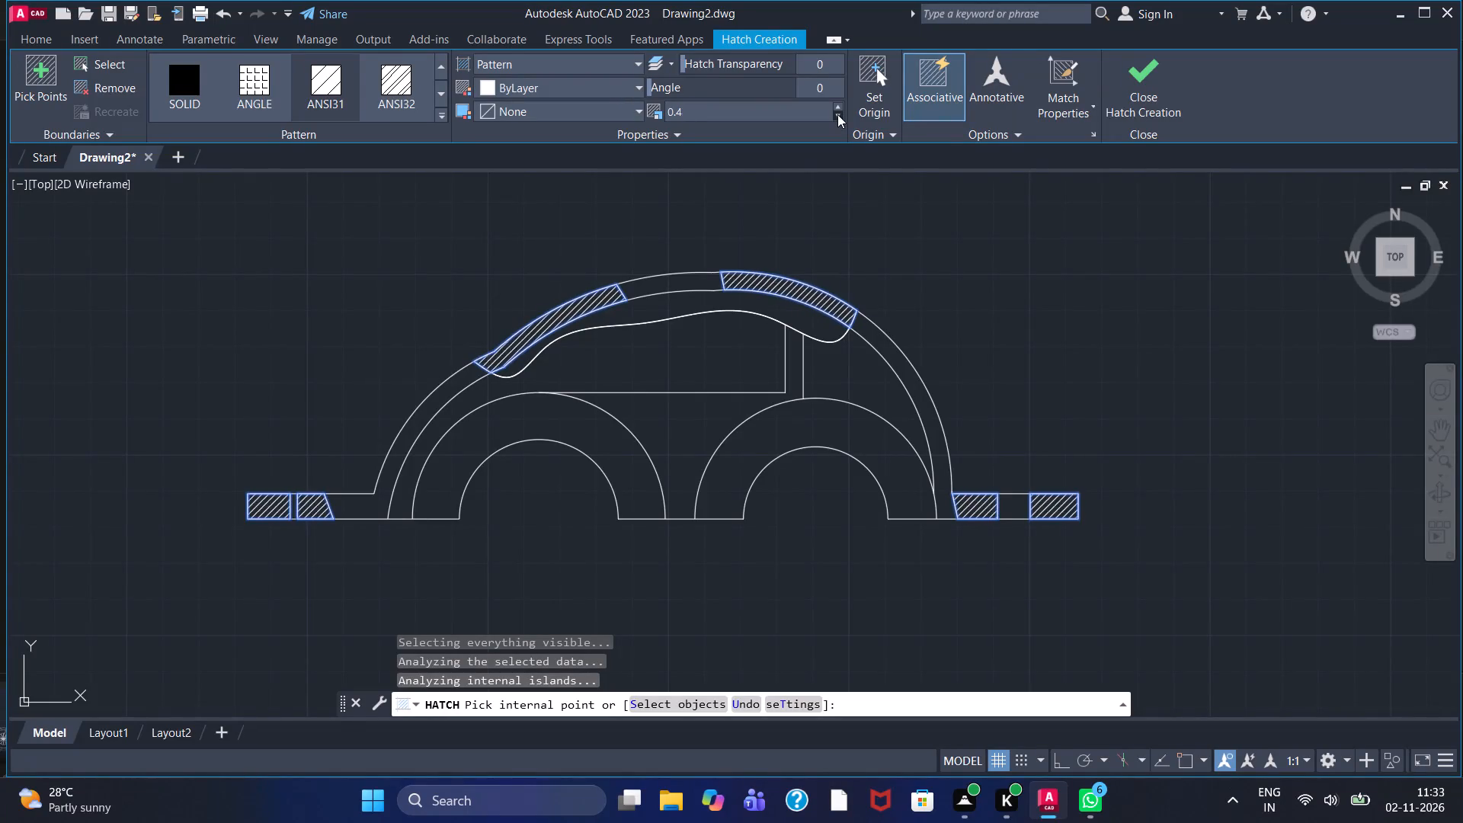
left_click(1148, 74)
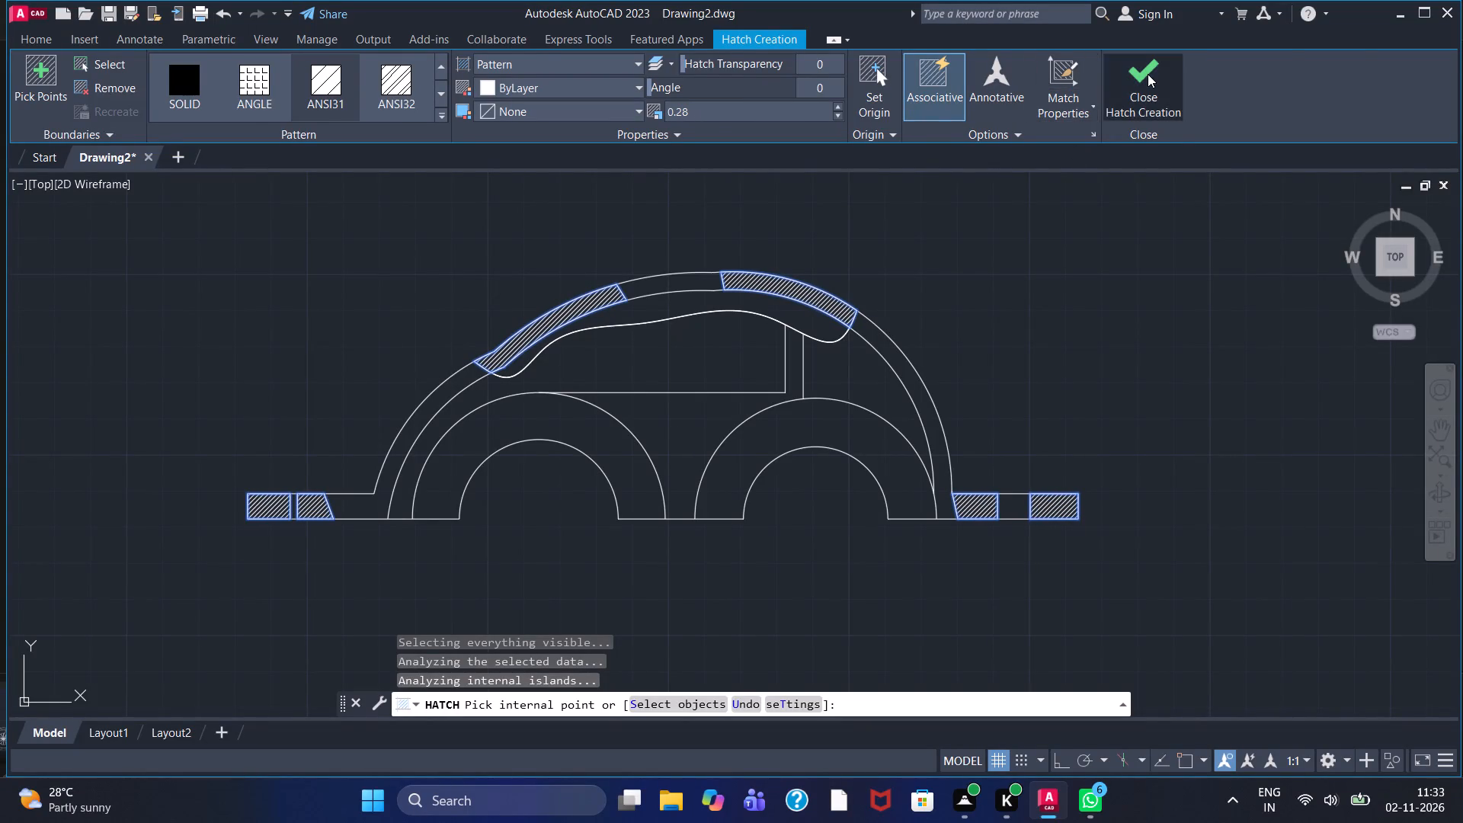
Examine the hatched side view and the right end of the rounded plate view with the empty area beside it.
scroll(971, 328, "down", 1)
middle_click_drag(972, 327, 972, 316)
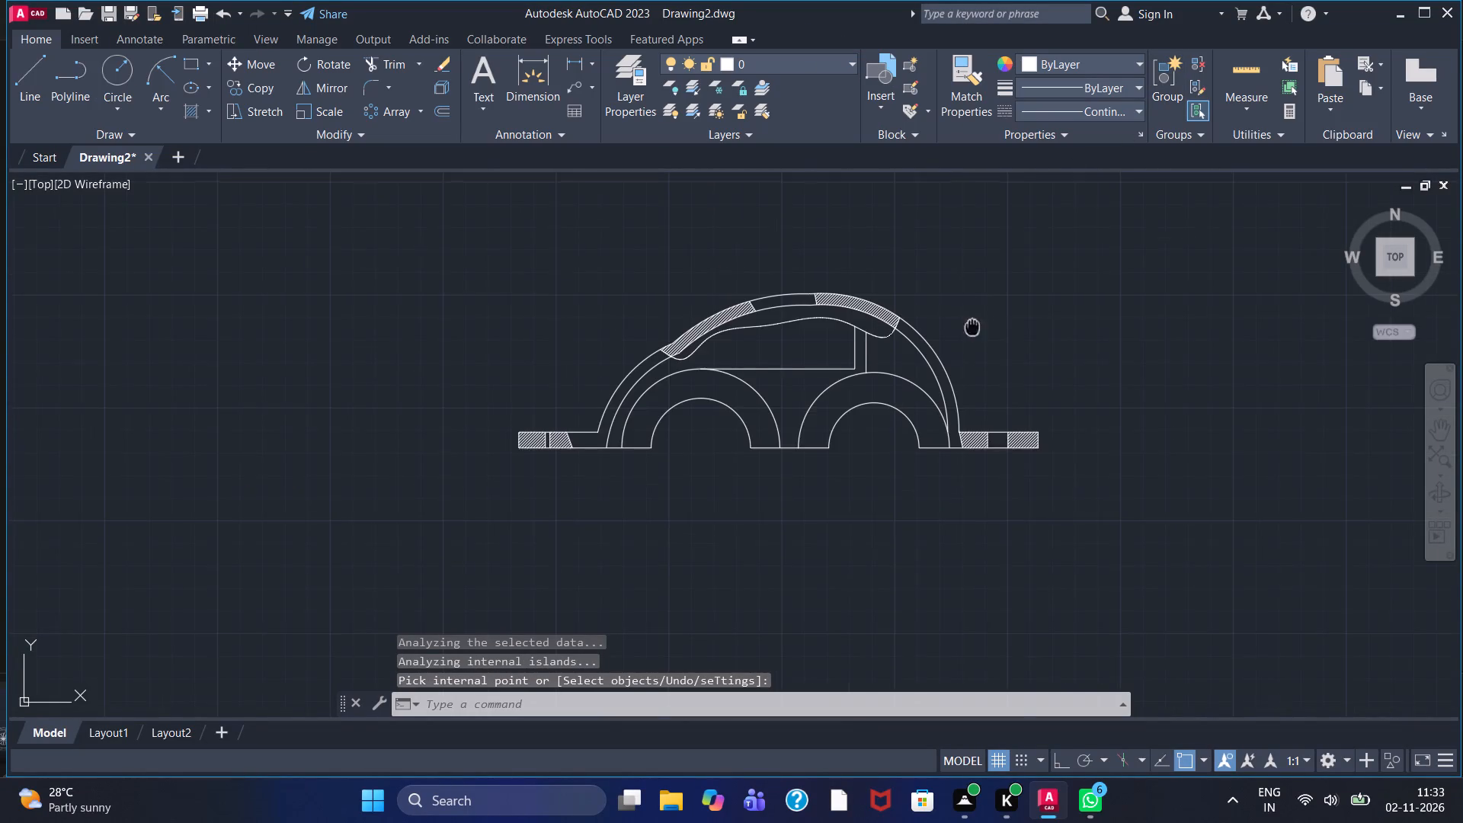
middle_click_drag(972, 316, 831, 277)
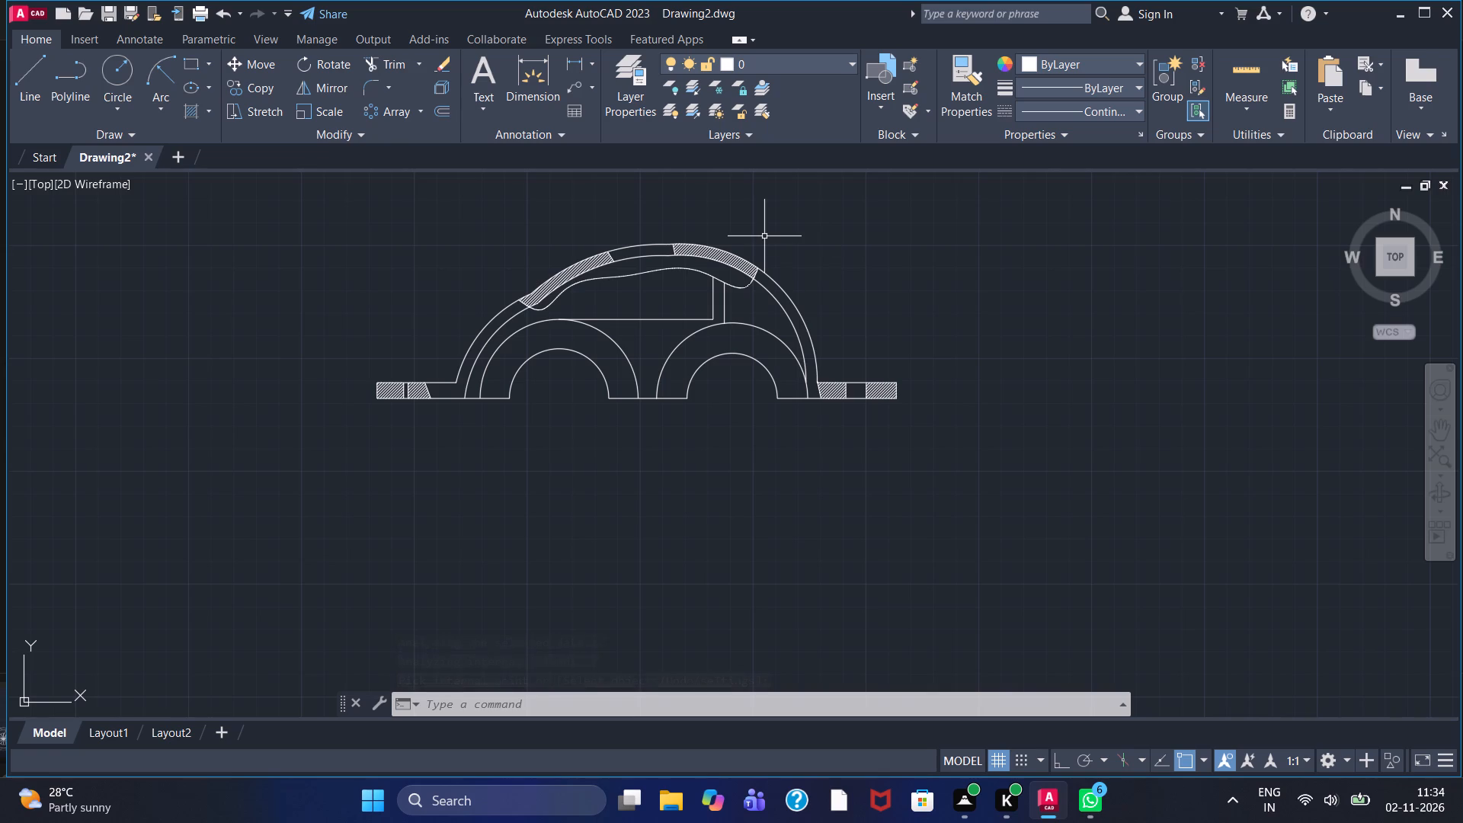
scroll(744, 286, "down", 1)
scroll(731, 290, "up", 2)
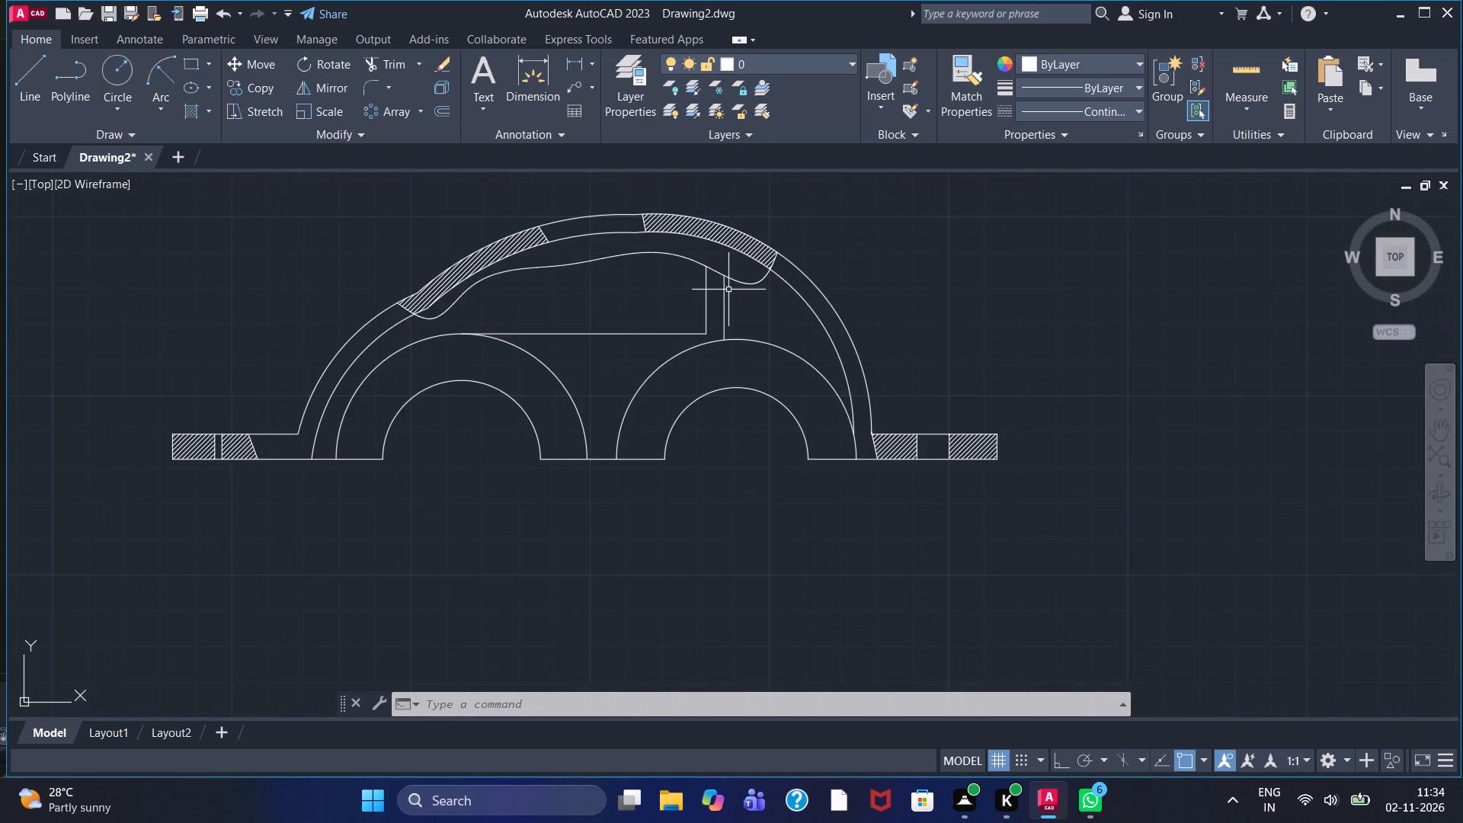
scroll(726, 290, "down", 1)
middle_click_drag(949, 291, 672, 312)
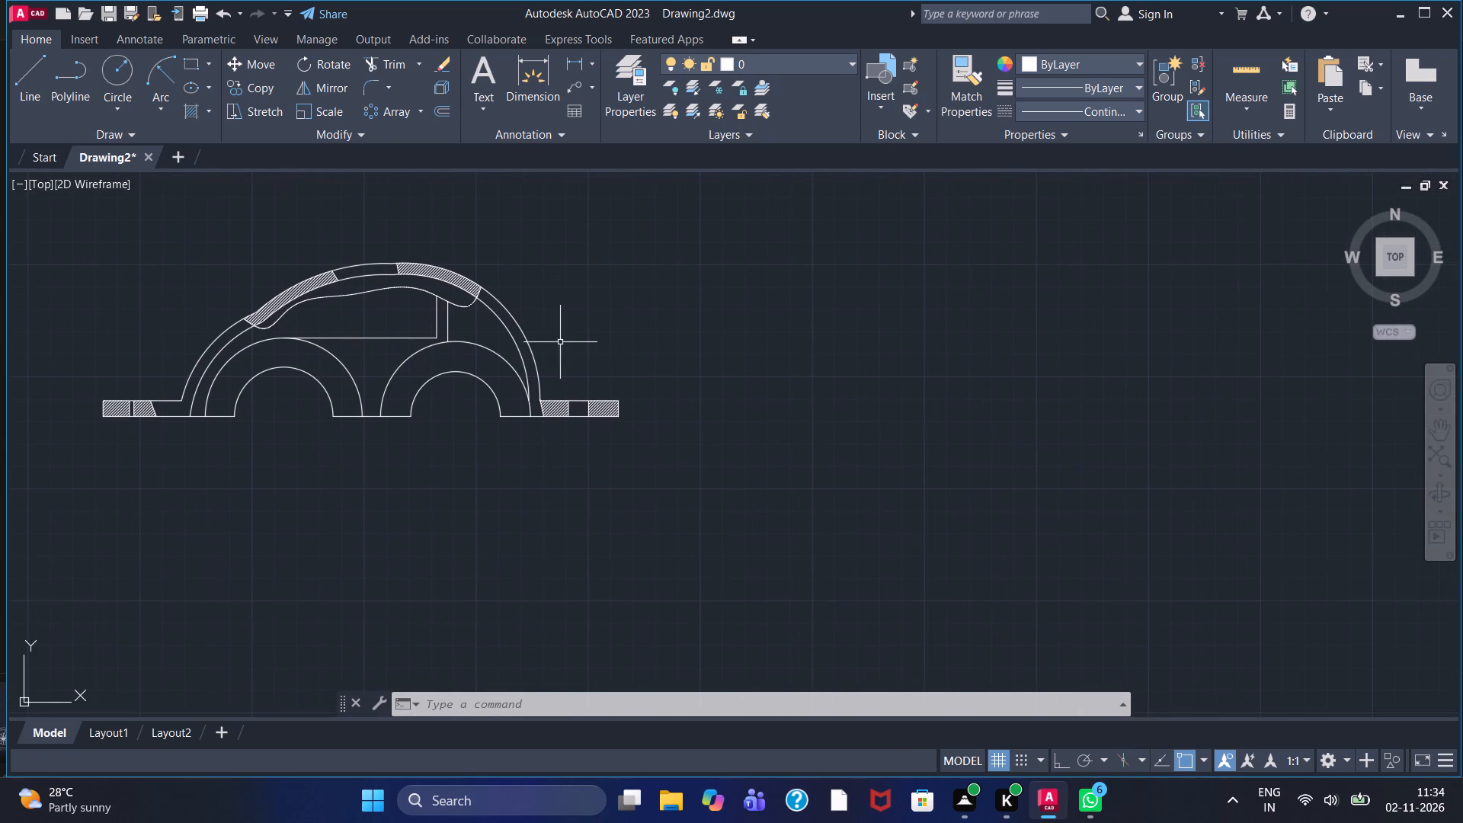
scroll(571, 339, "down", 3)
middle_click_drag(581, 332, 358, 370)
scroll(448, 306, "up", 2)
middle_click_drag(322, 276, 350, 449)
scroll(321, 421, "up", 2)
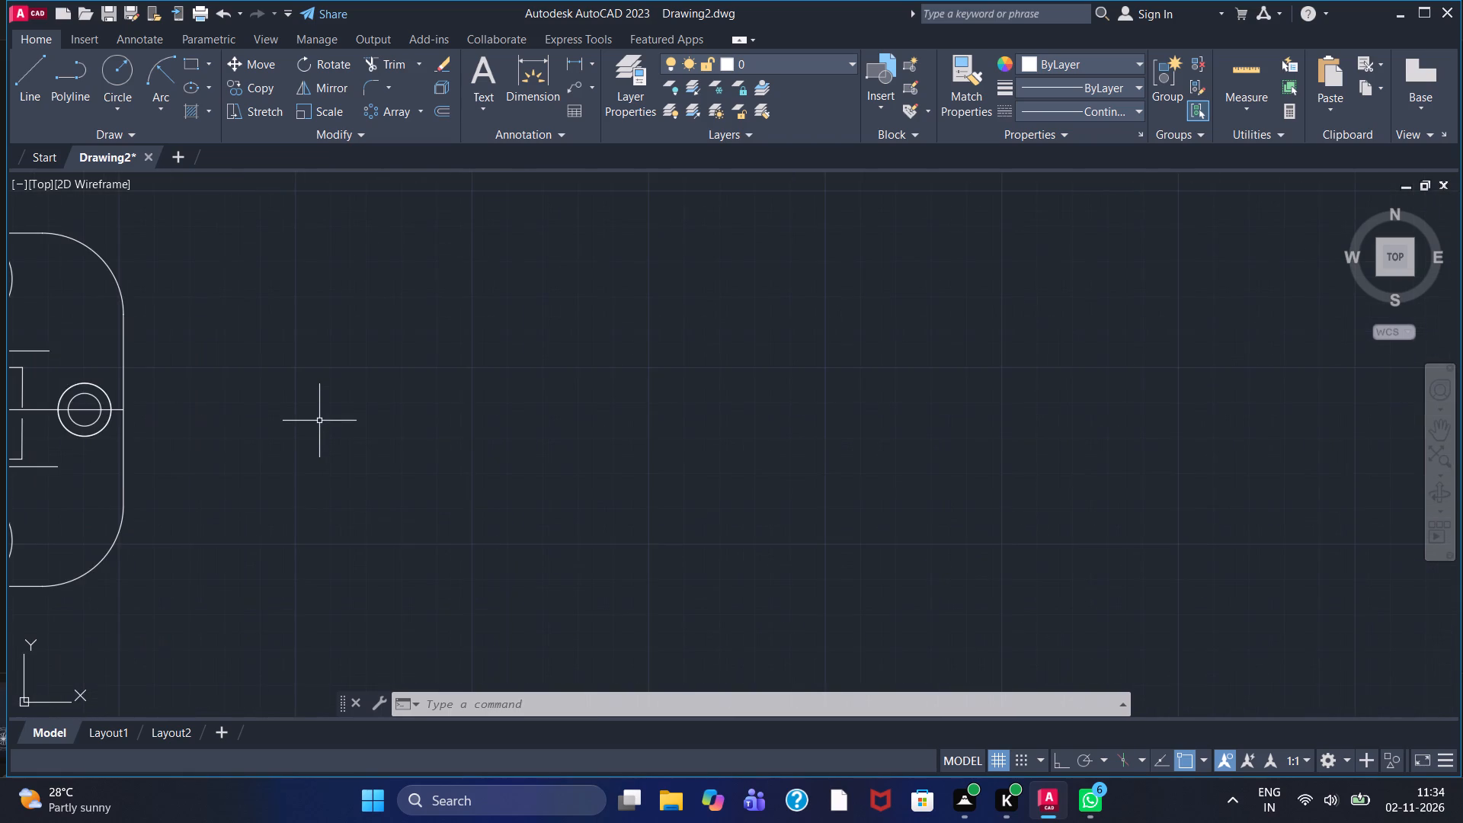
scroll(319, 420, "down", 1)
scroll(361, 412, "up", 1)
scroll(359, 412, "down", 1)
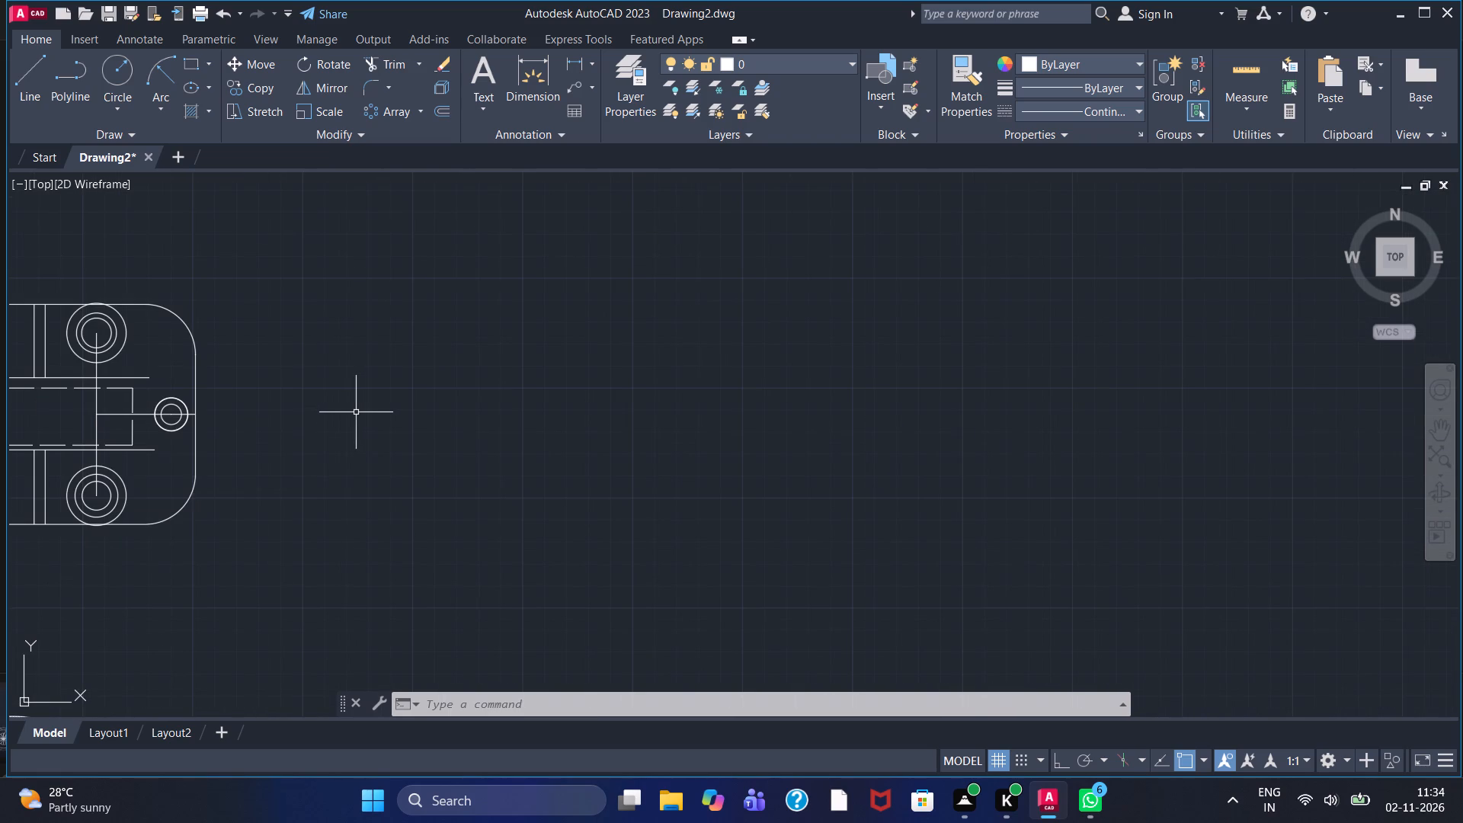
With Ortho on, draw a stepped outline beside the rounded plate: 104 base, 55 up, 25 inward and about 42 up.
left_click(32, 99)
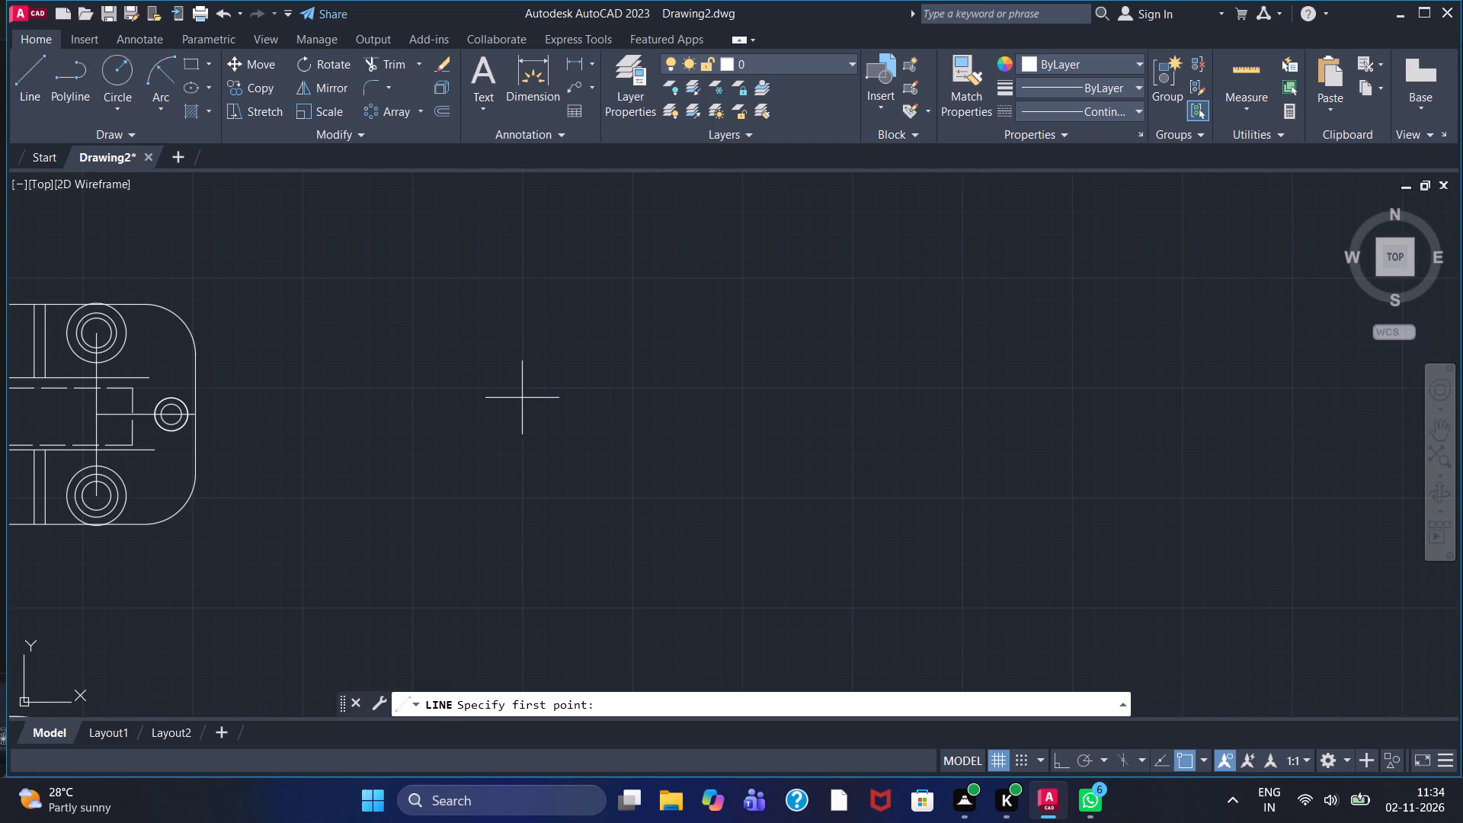
key("F8")
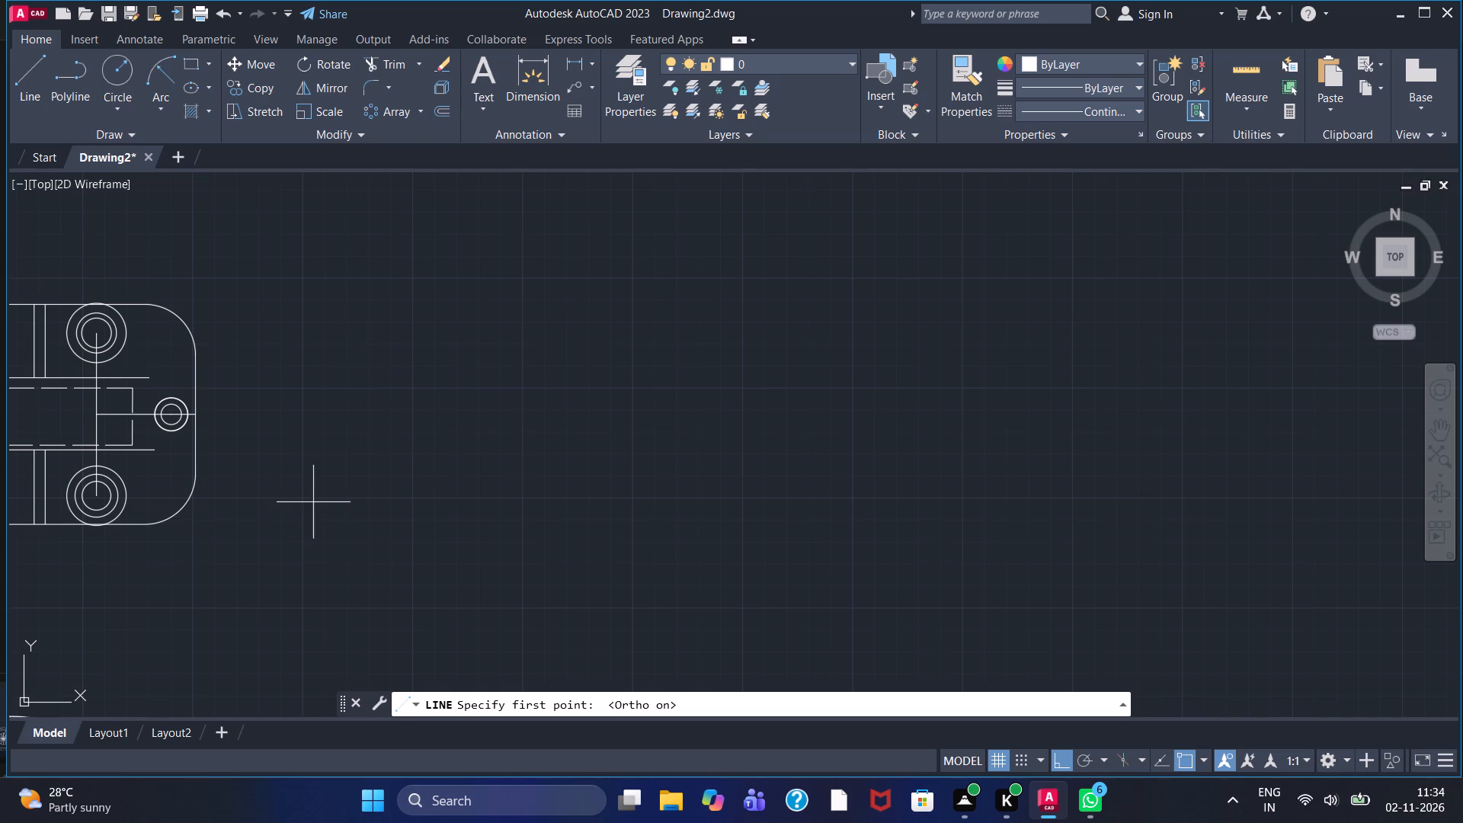
left_click(338, 494)
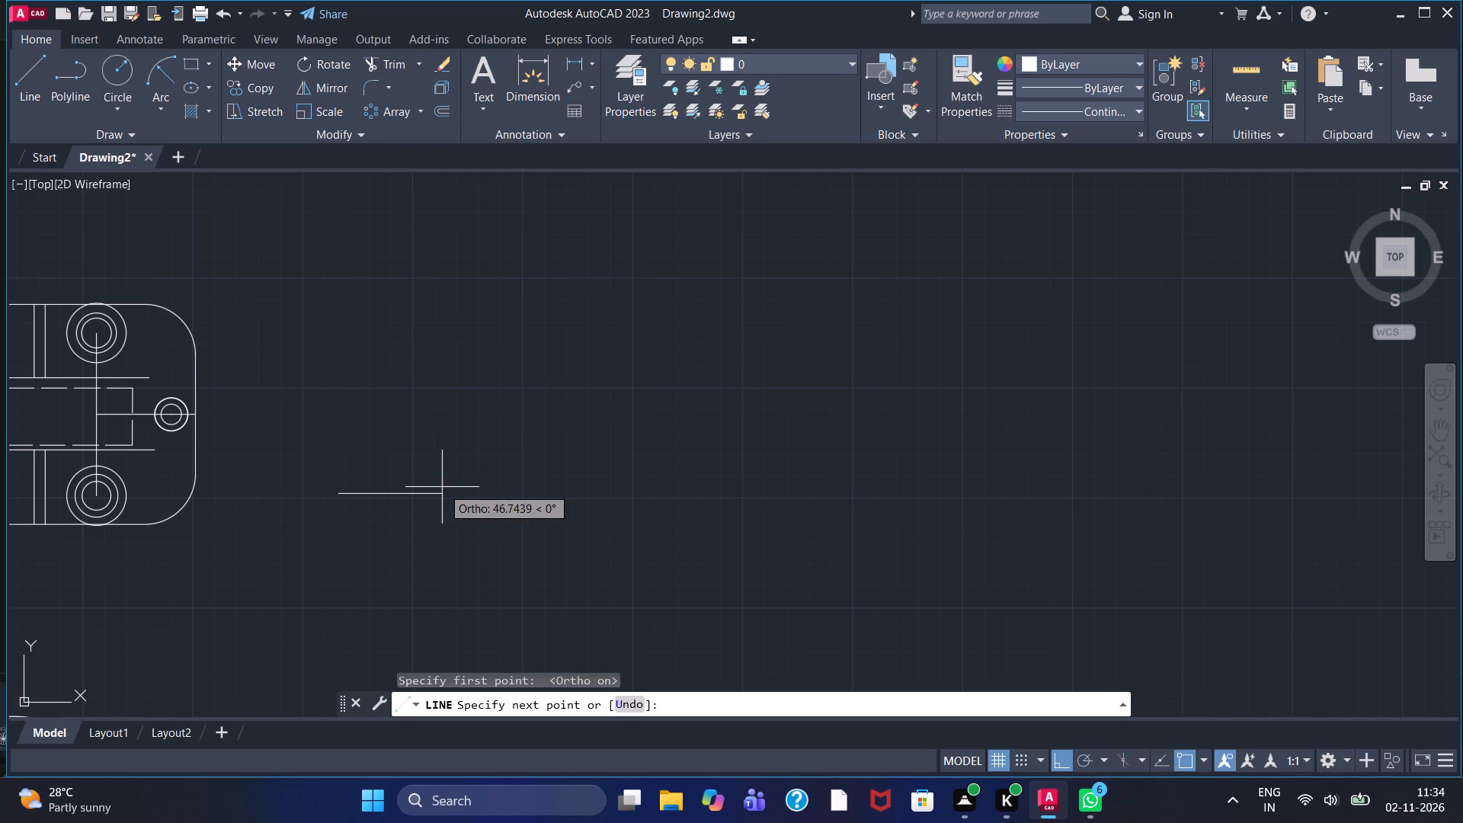
type("10")
key("4")
key("Return")
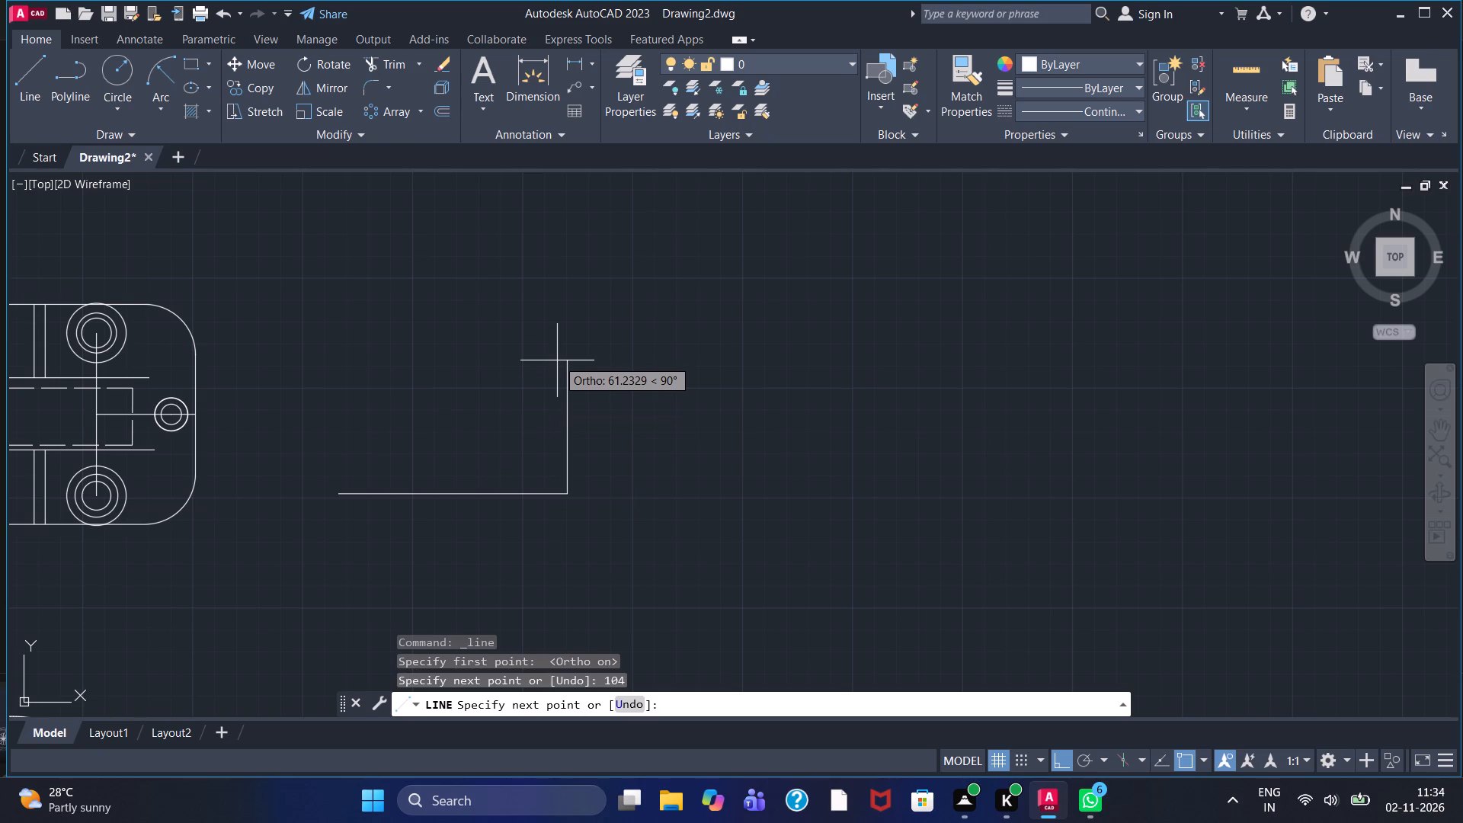
type("55")
key("Return")
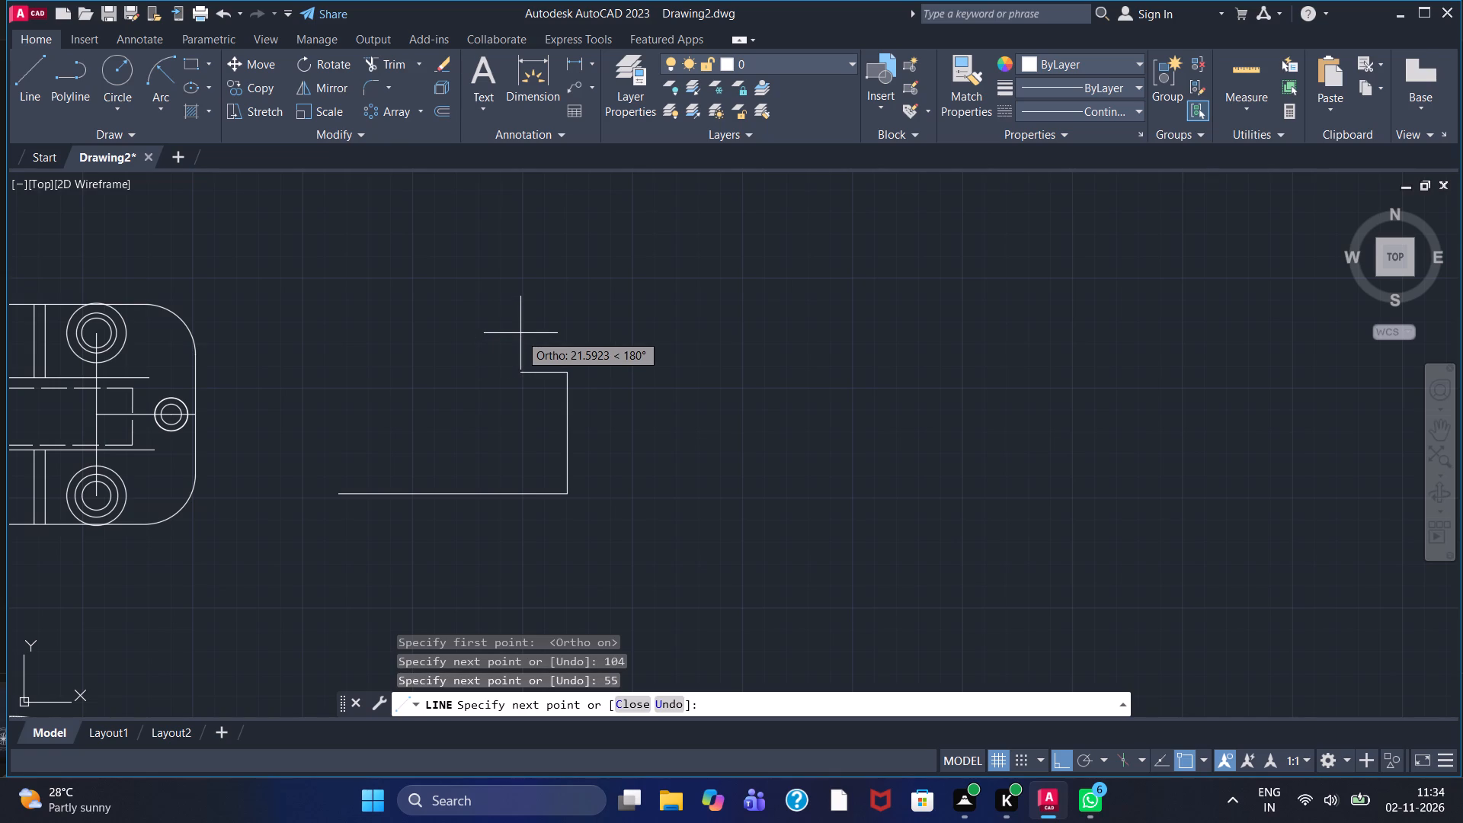
type("32")
key("BackSpace")
key("BackSpace")
type("25")
key("Return")
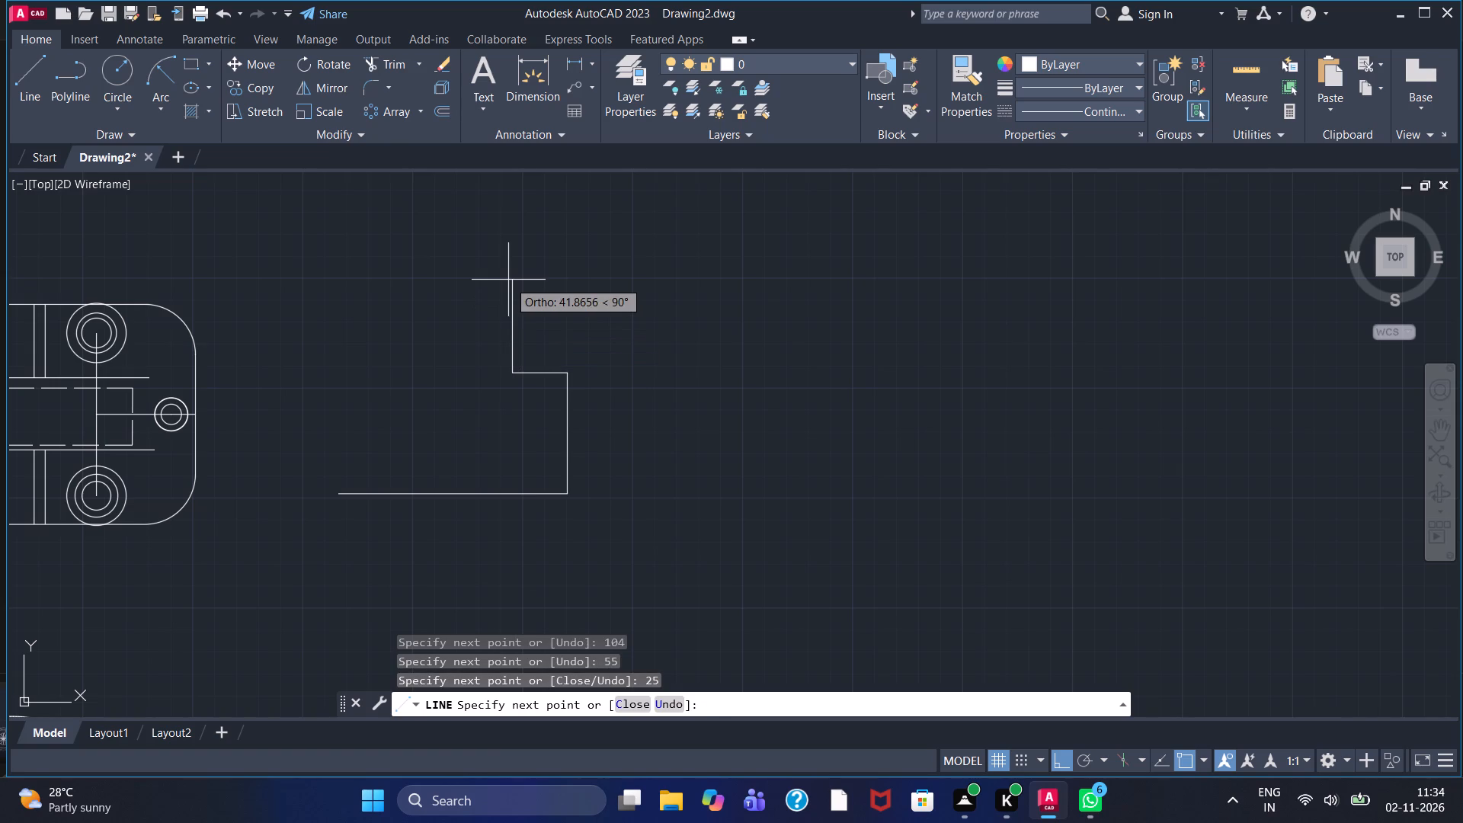
left_click(508, 280)
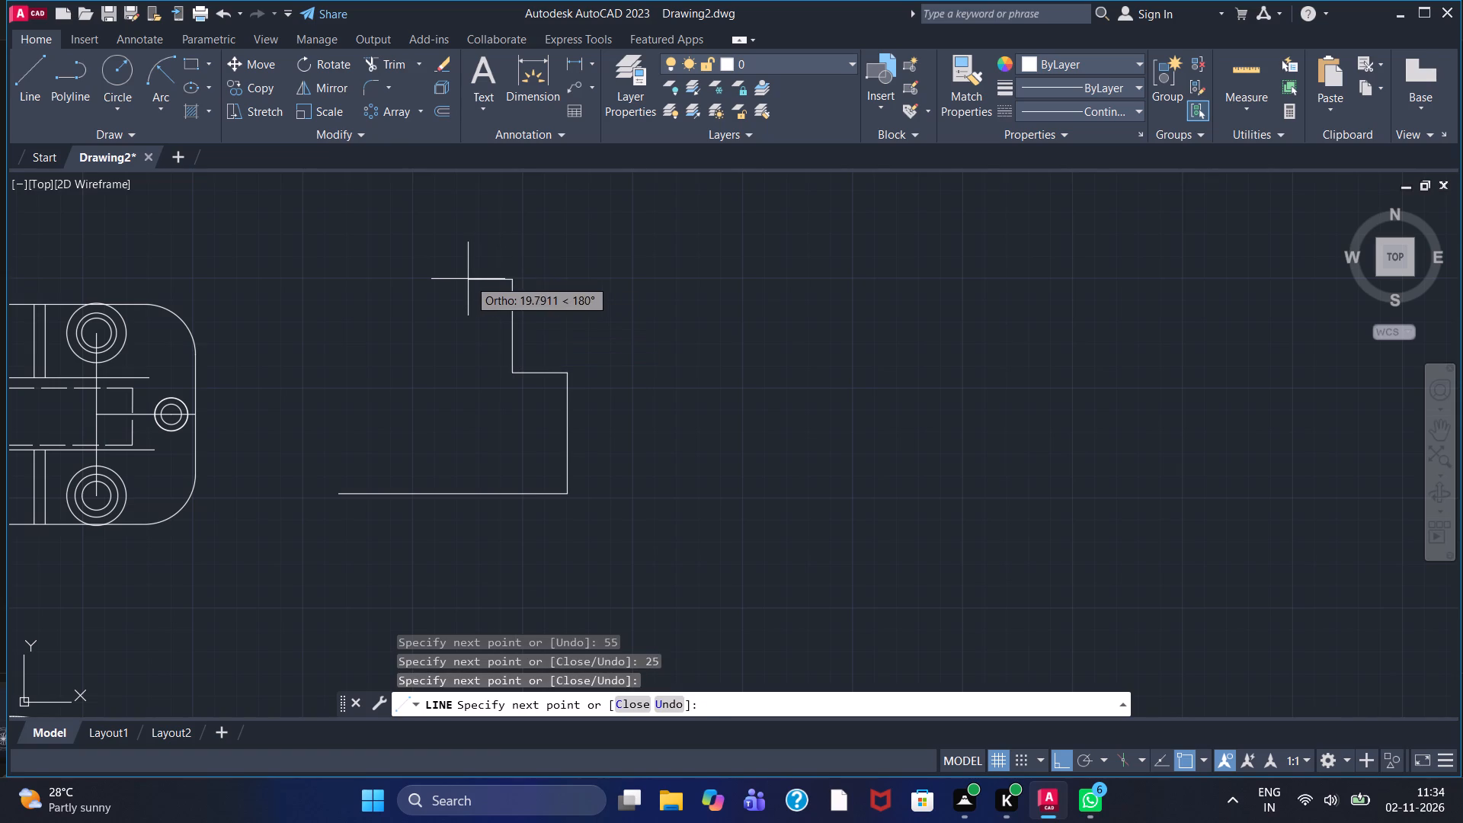
key("Escape")
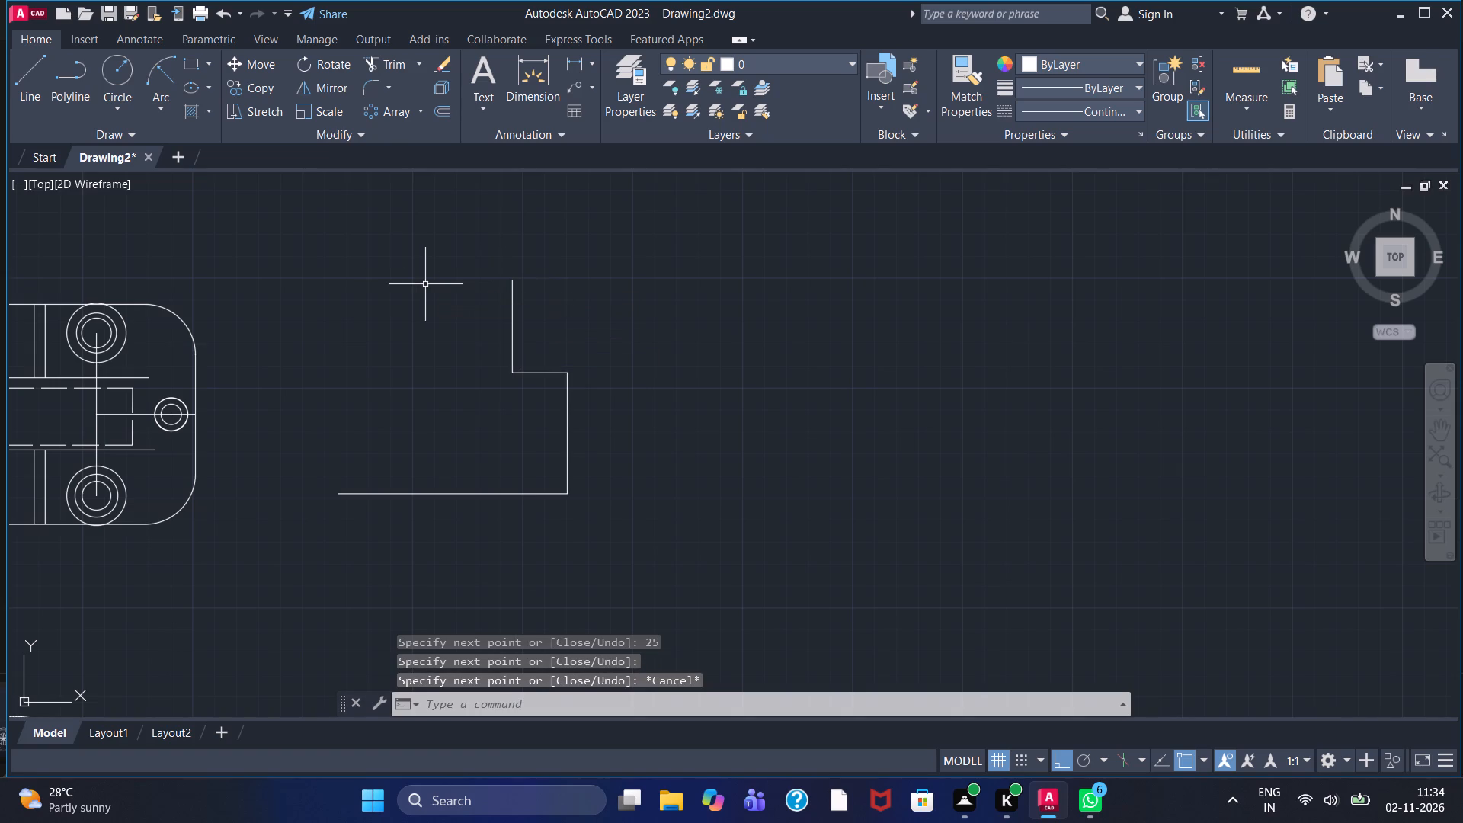
Close the stepped outline from the base's left end: 55 up, 25 inward, about 42 up, and across to the opposite upright.
left_click(18, 78)
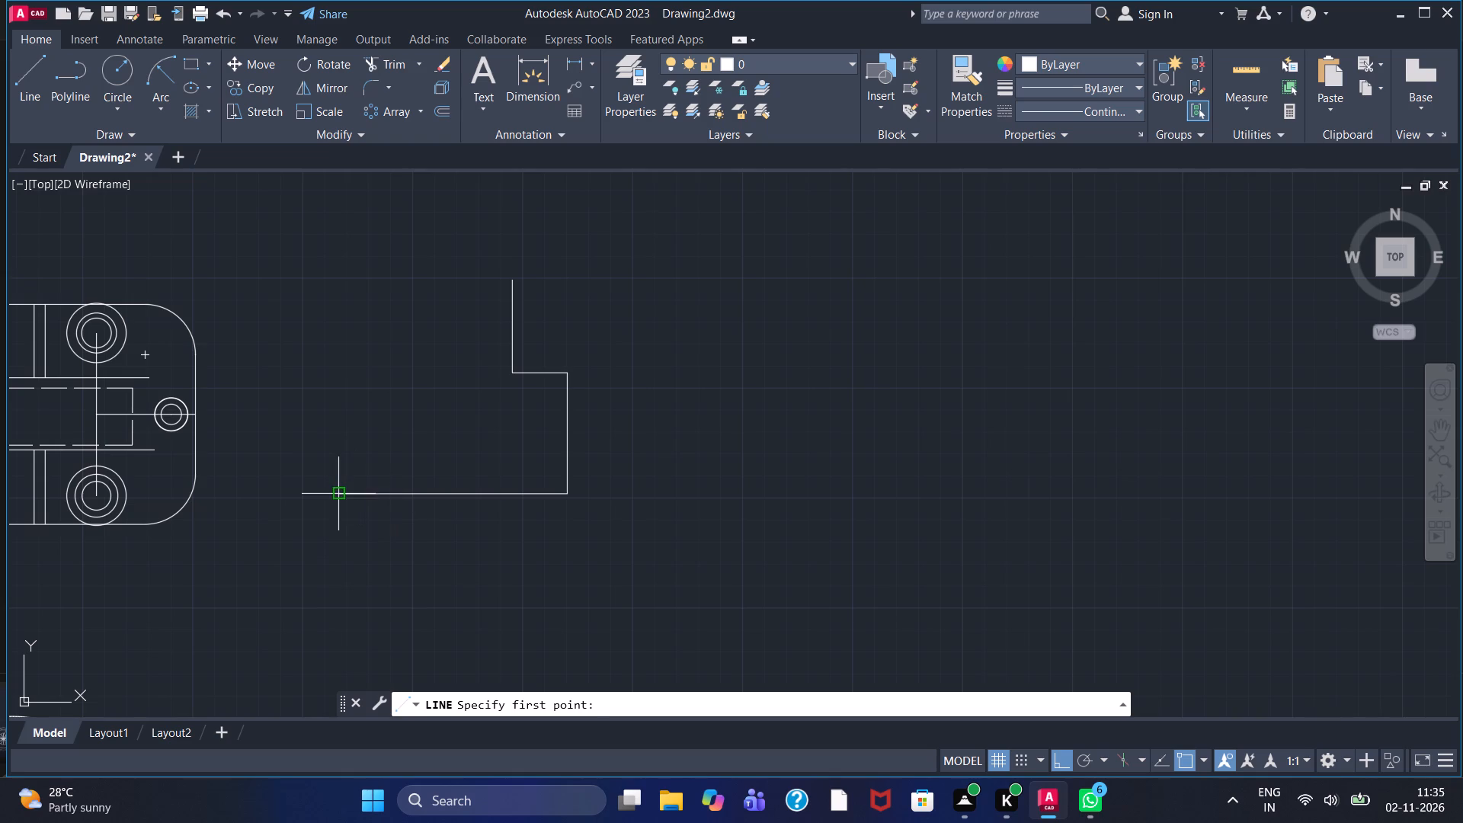
left_click(341, 488)
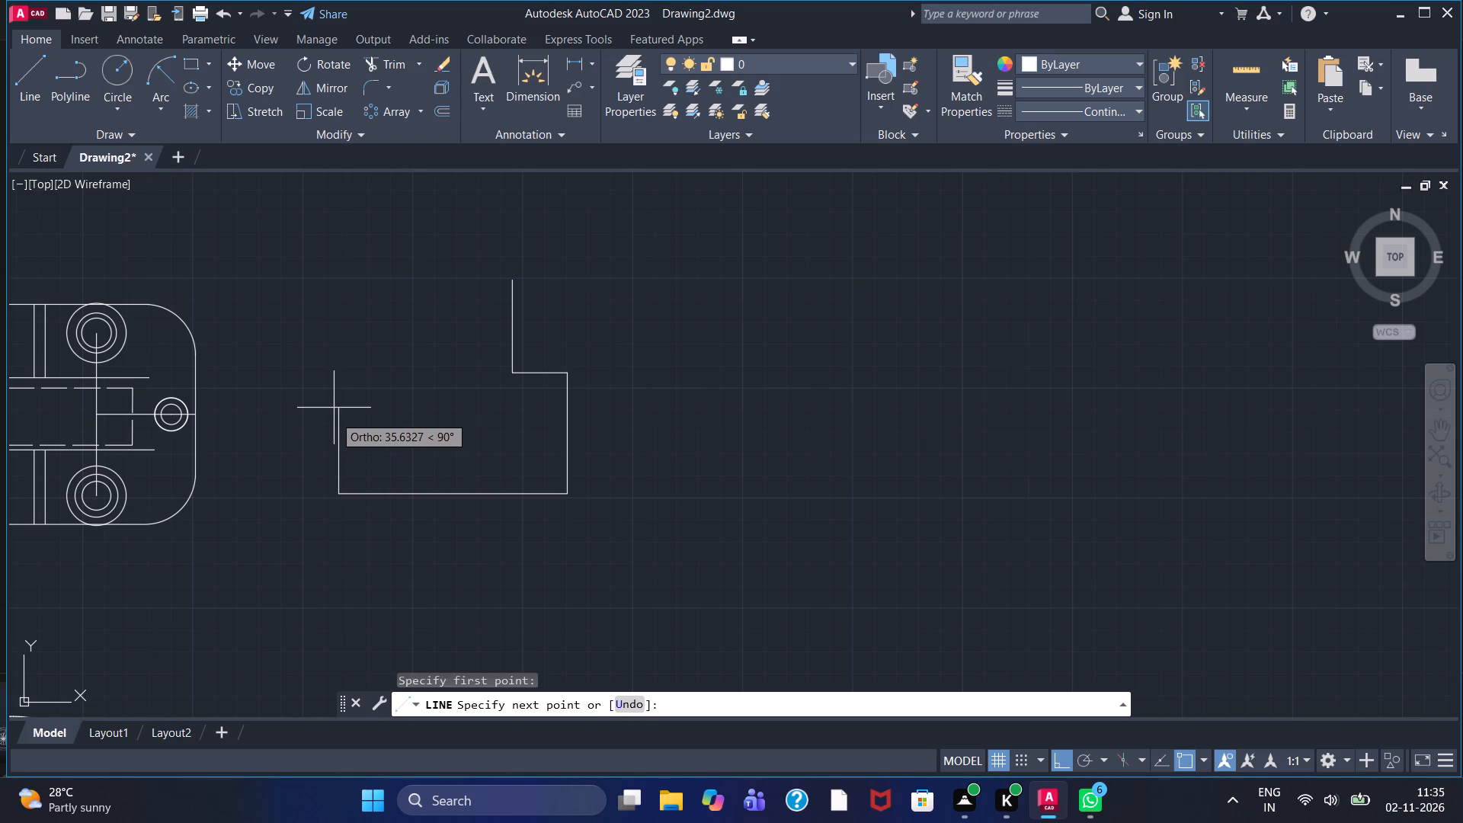
type("55")
key("Return")
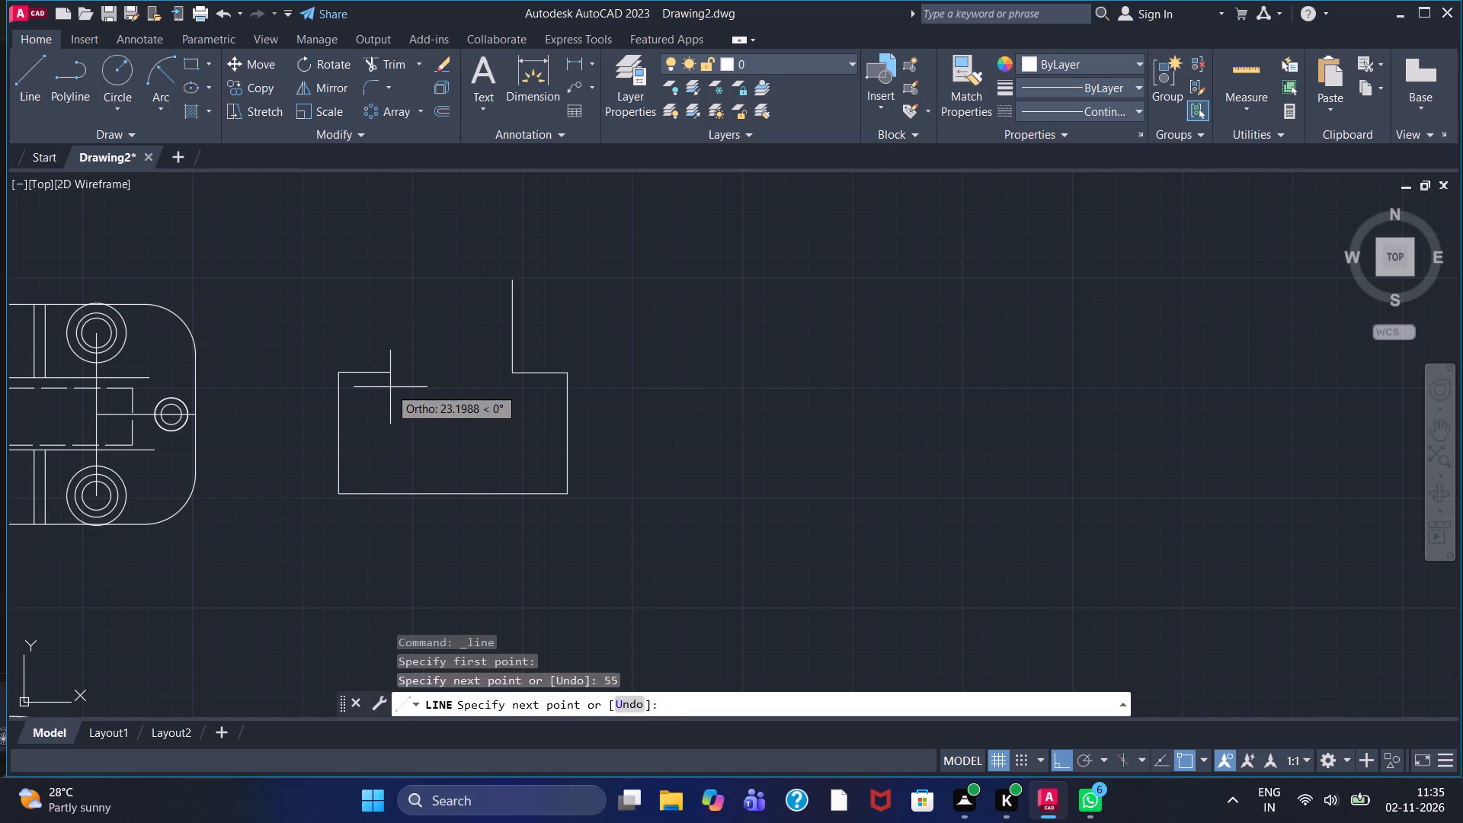
type("25")
key("Return")
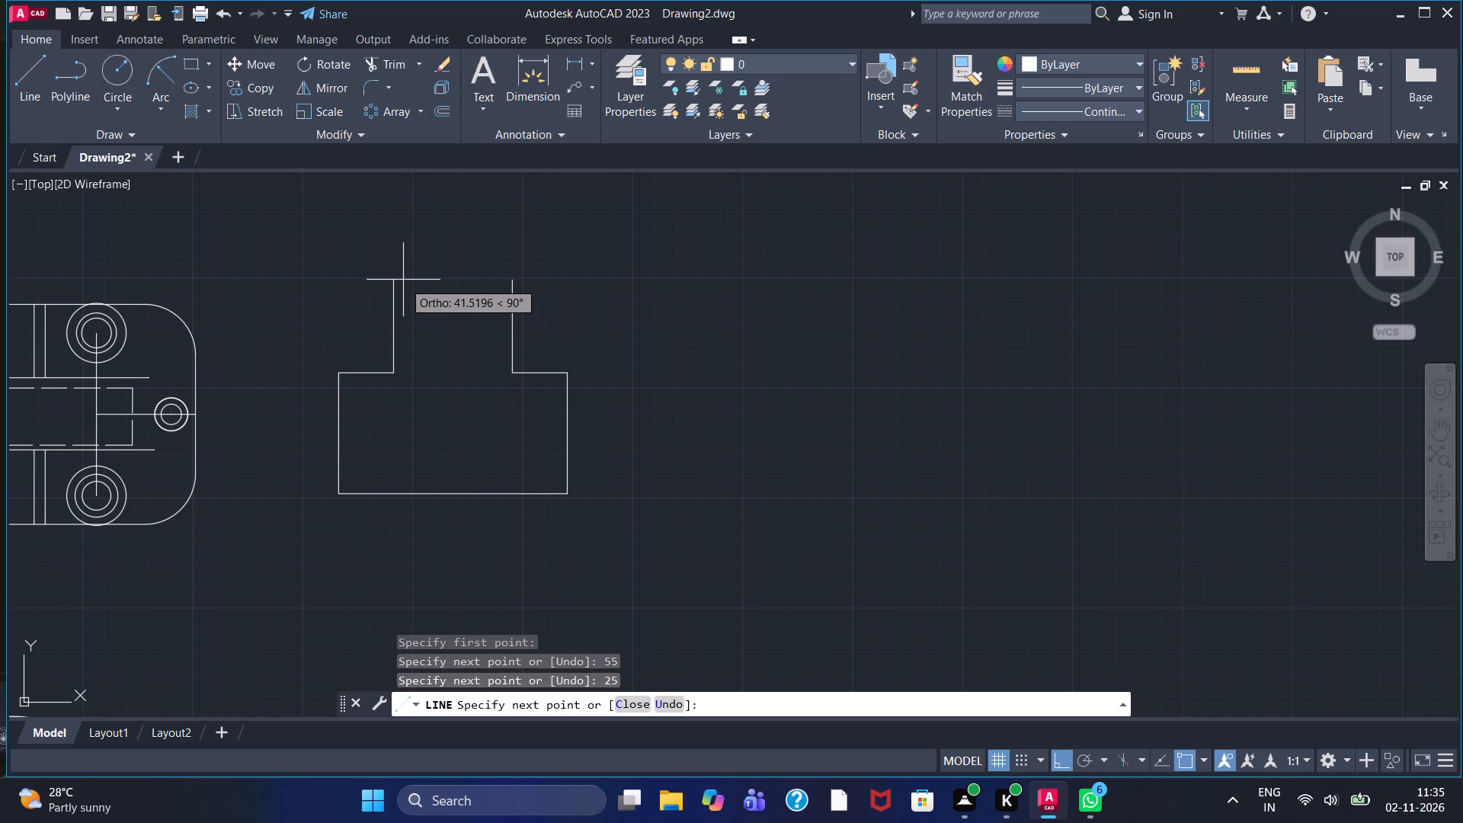
left_click(403, 280)
left_click(508, 278)
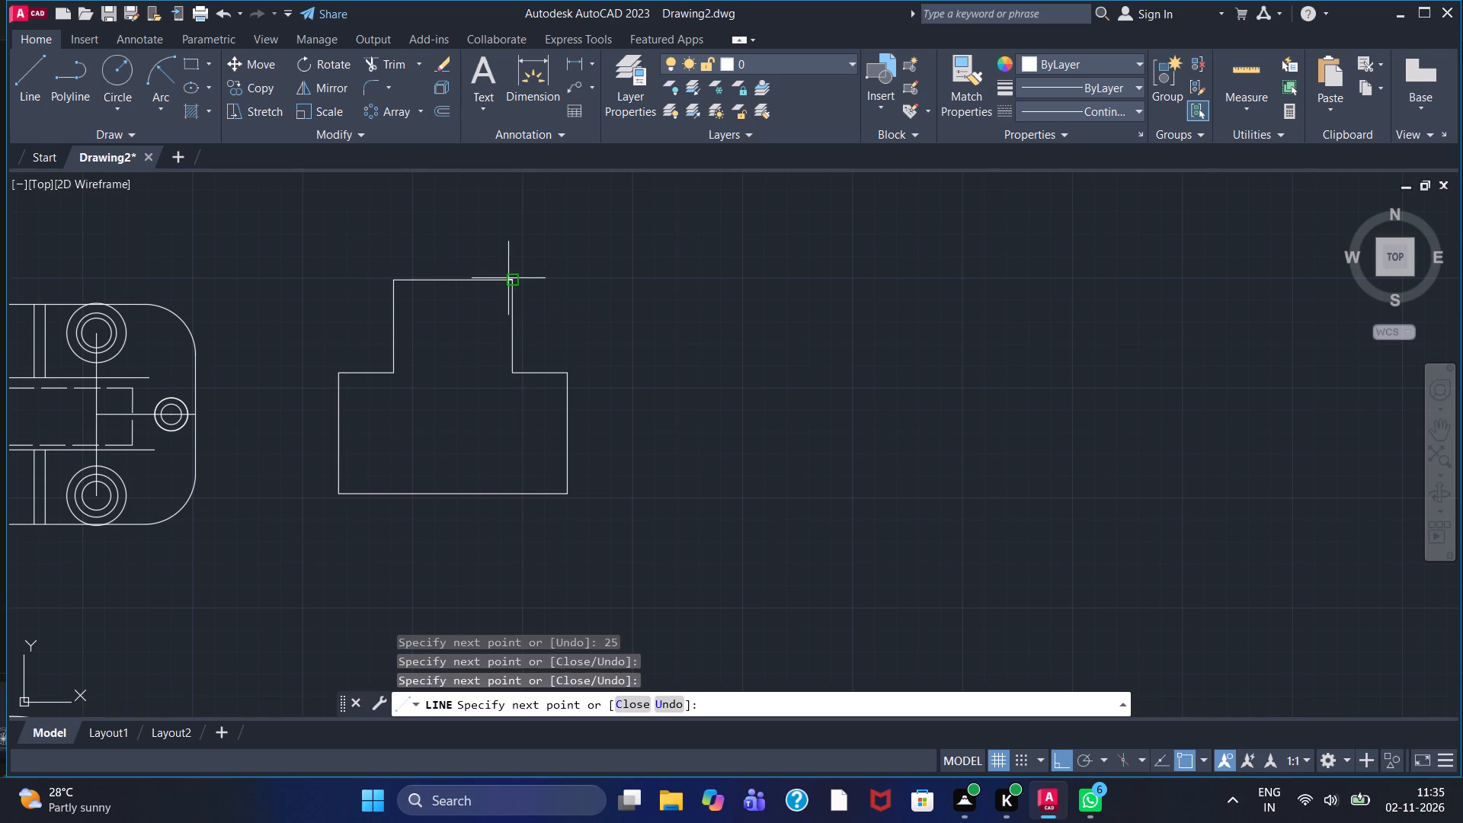
key("Escape")
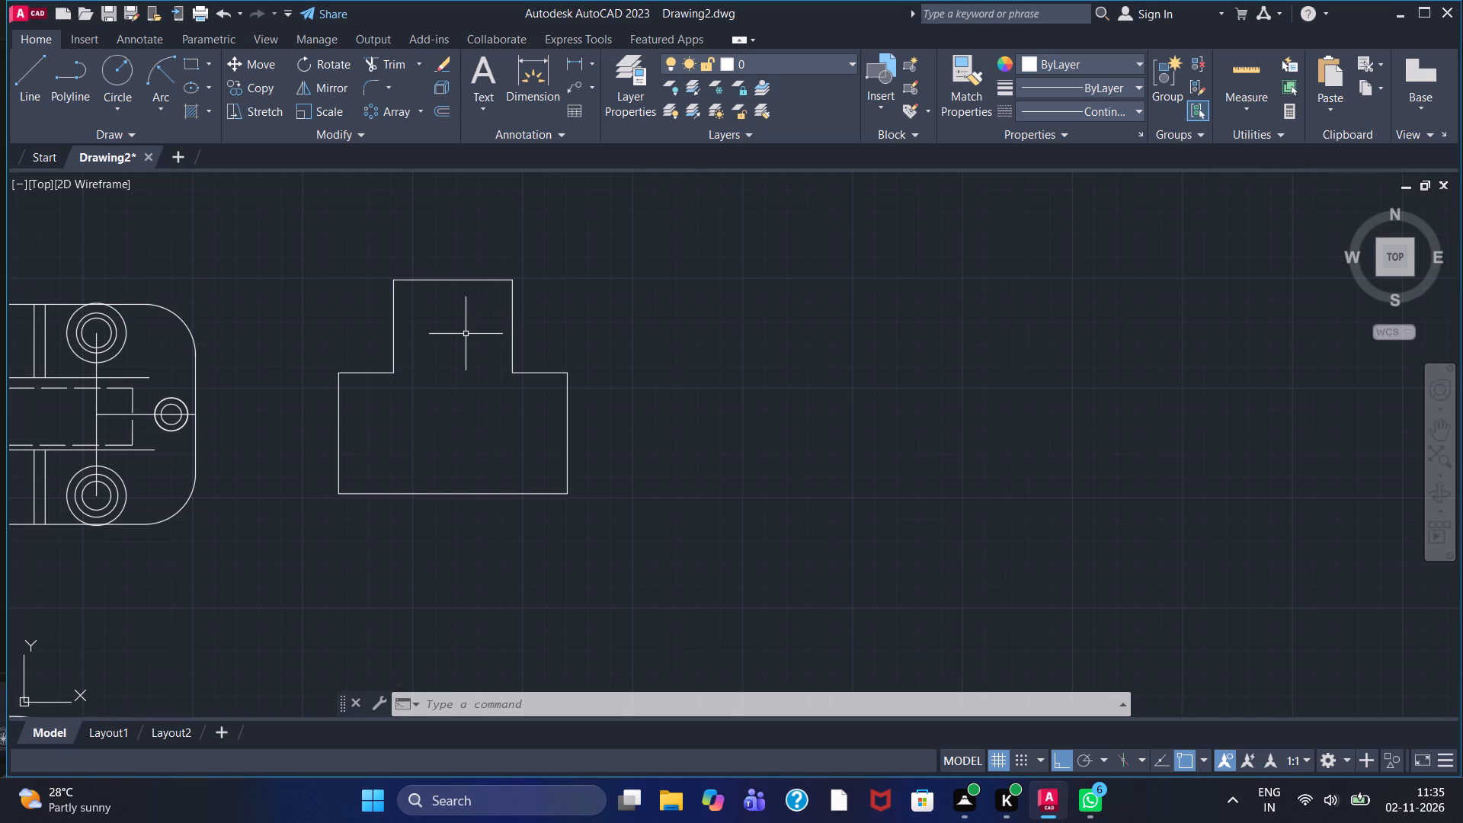
Examine the stepped outline alongside the rounded plate view and the hatched side view.
scroll(446, 349, "down", 1)
scroll(446, 349, "up", 1)
scroll(444, 351, "down", 1)
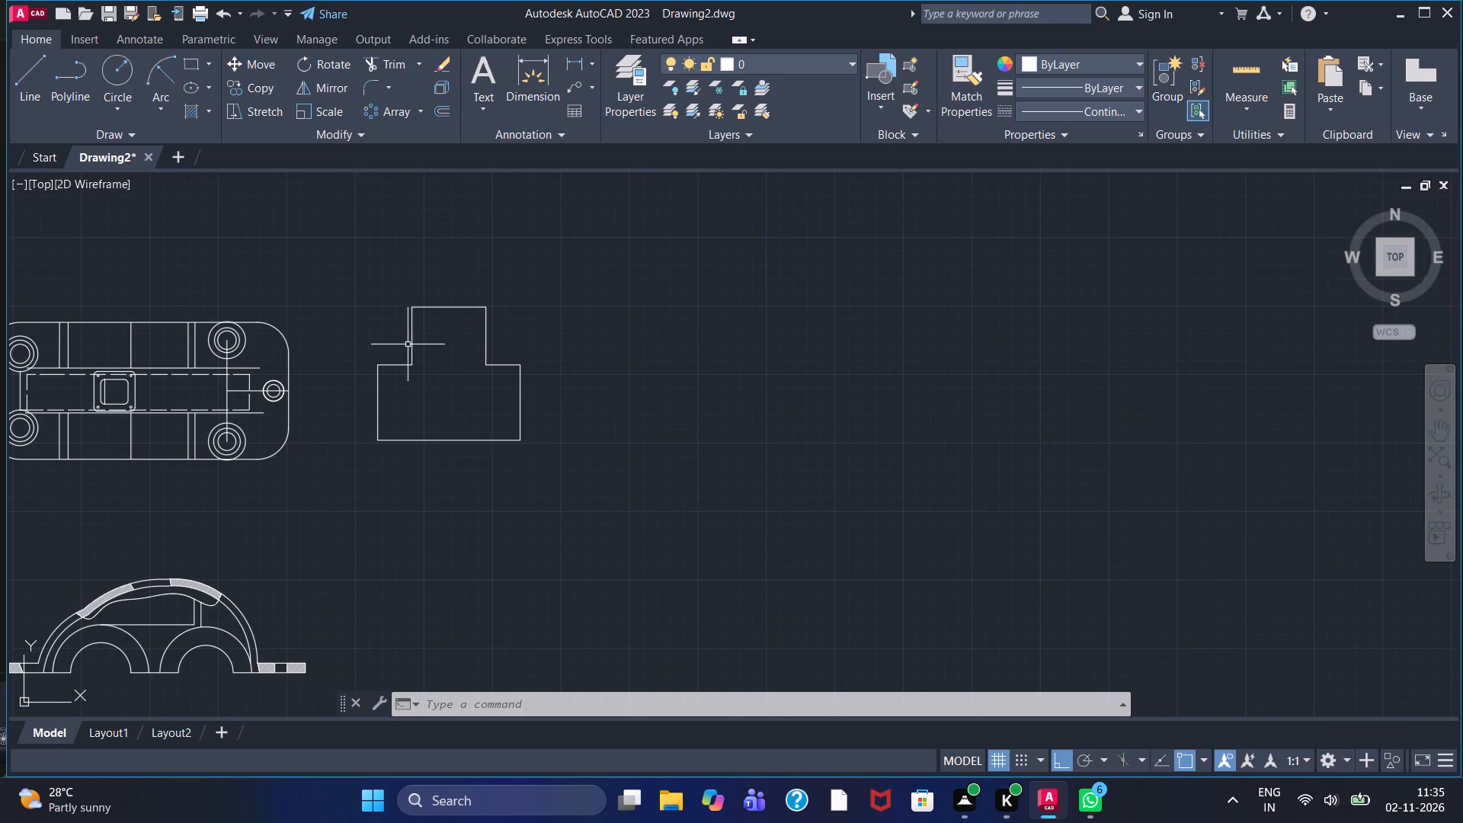
scroll(411, 352, "down", 1)
scroll(418, 357, "up", 2)
scroll(418, 363, "down", 1)
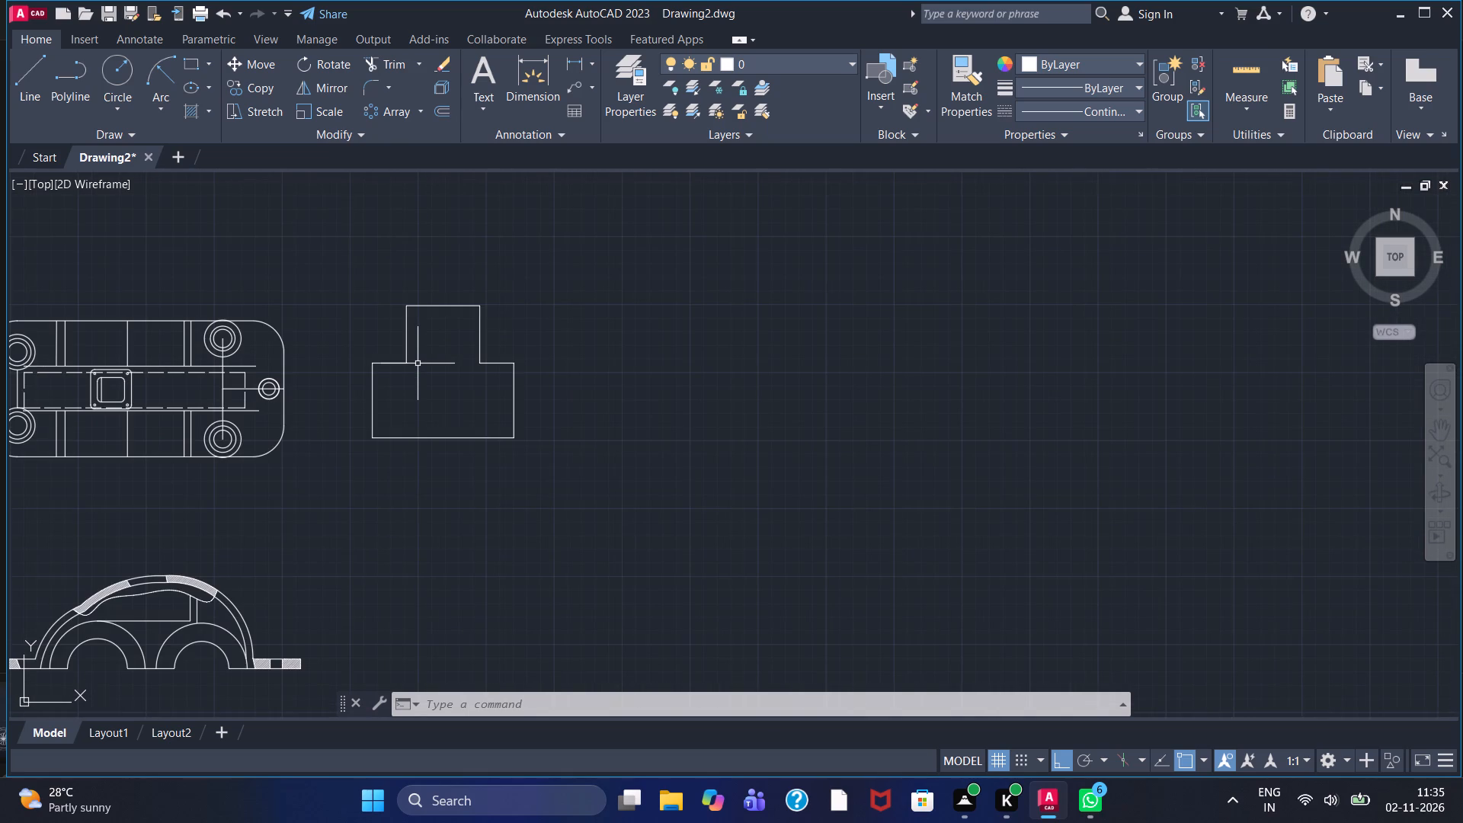
scroll(418, 363, "down", 1)
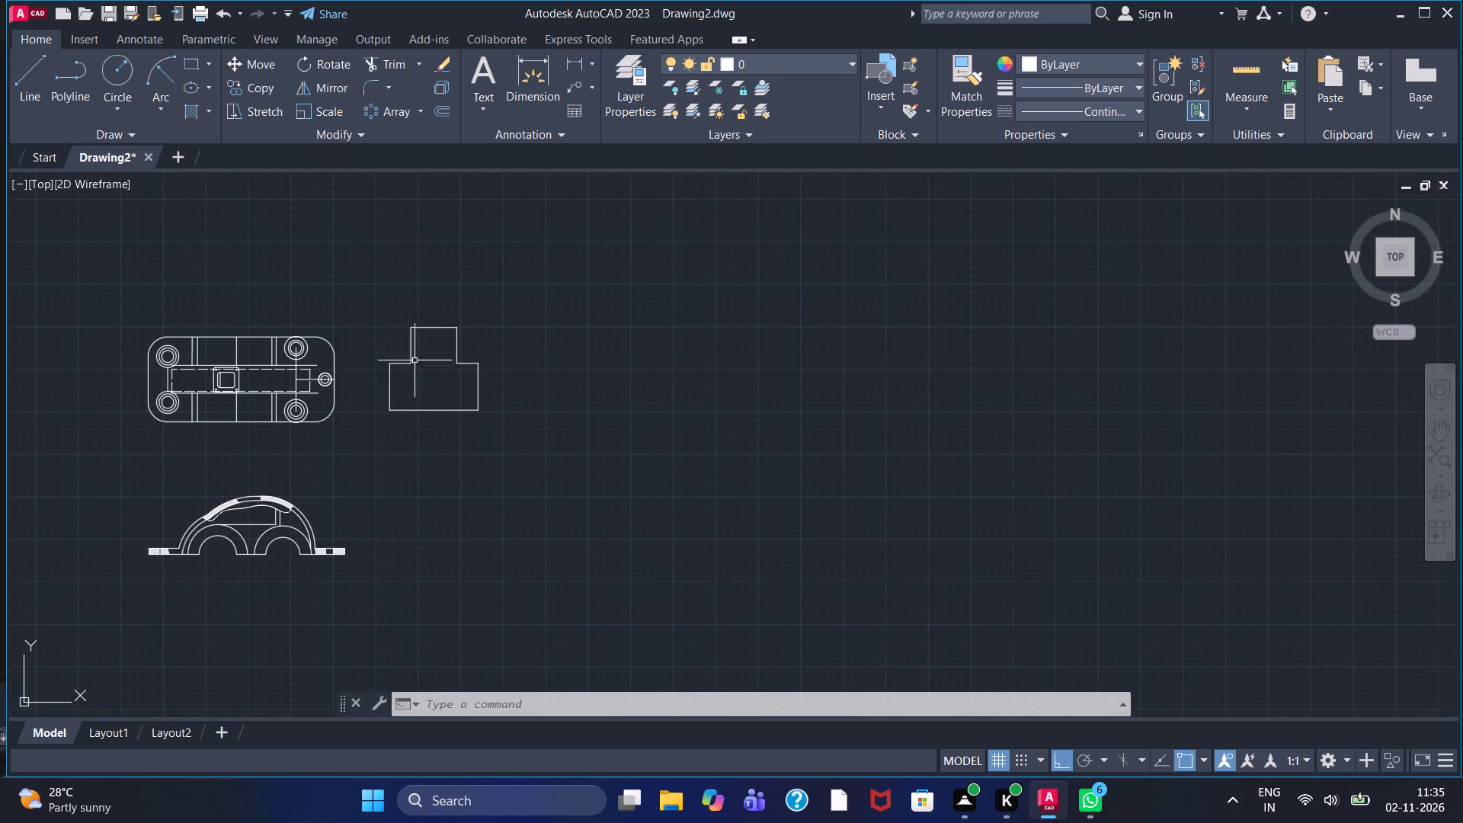
scroll(434, 351, "up", 2)
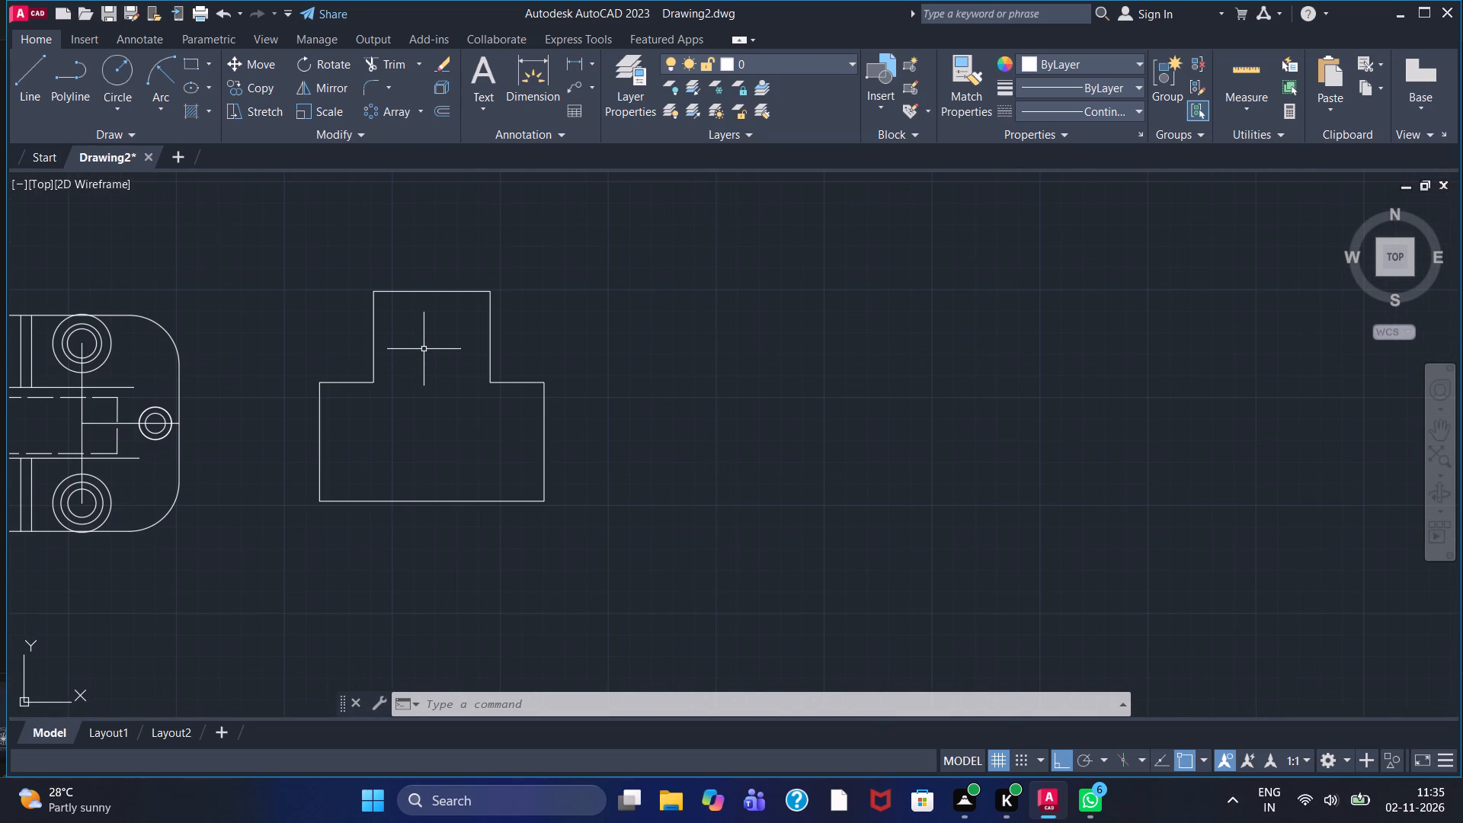
scroll(421, 347, "up", 1)
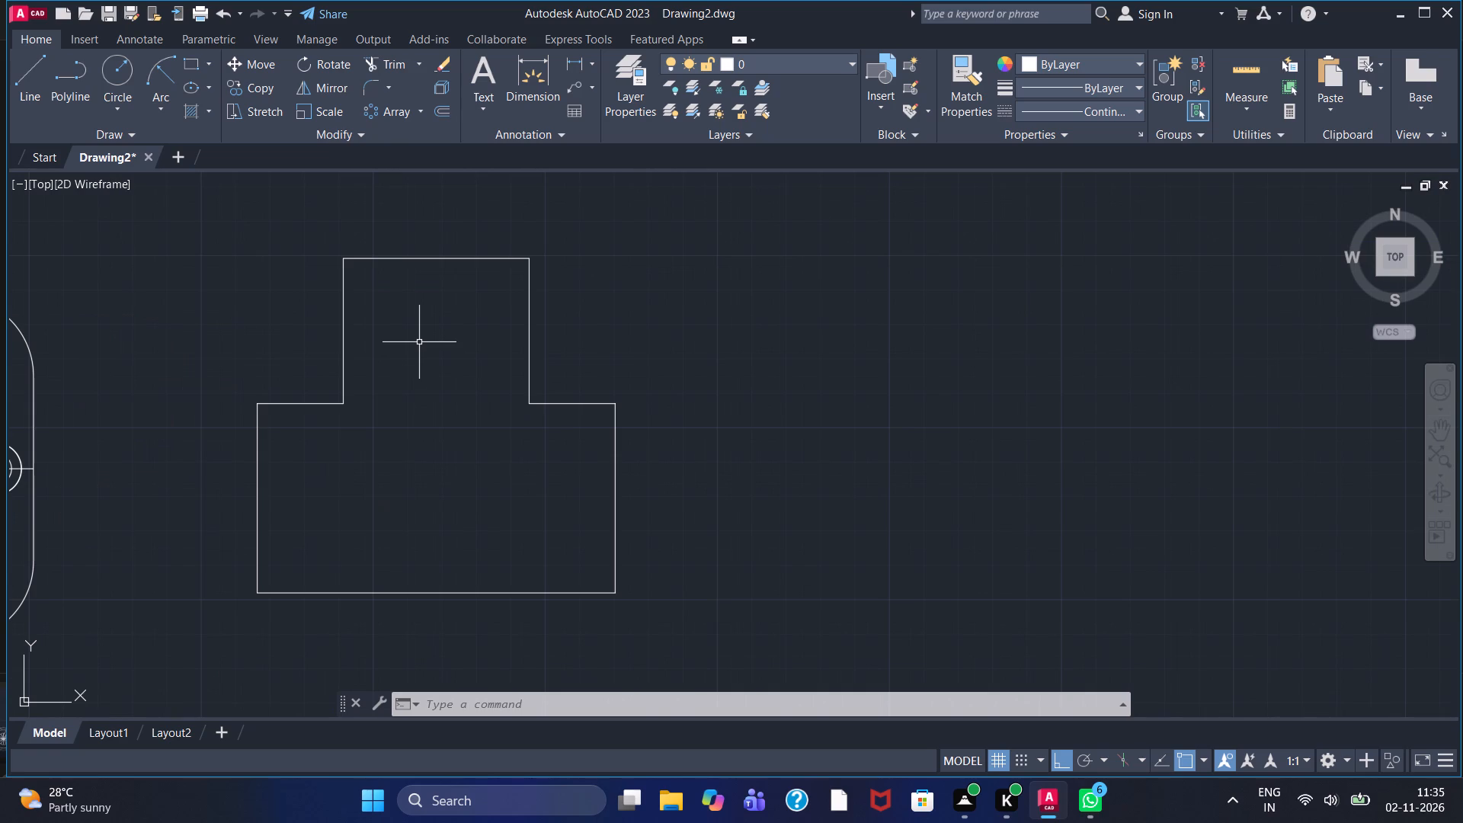
scroll(425, 344, "down", 2)
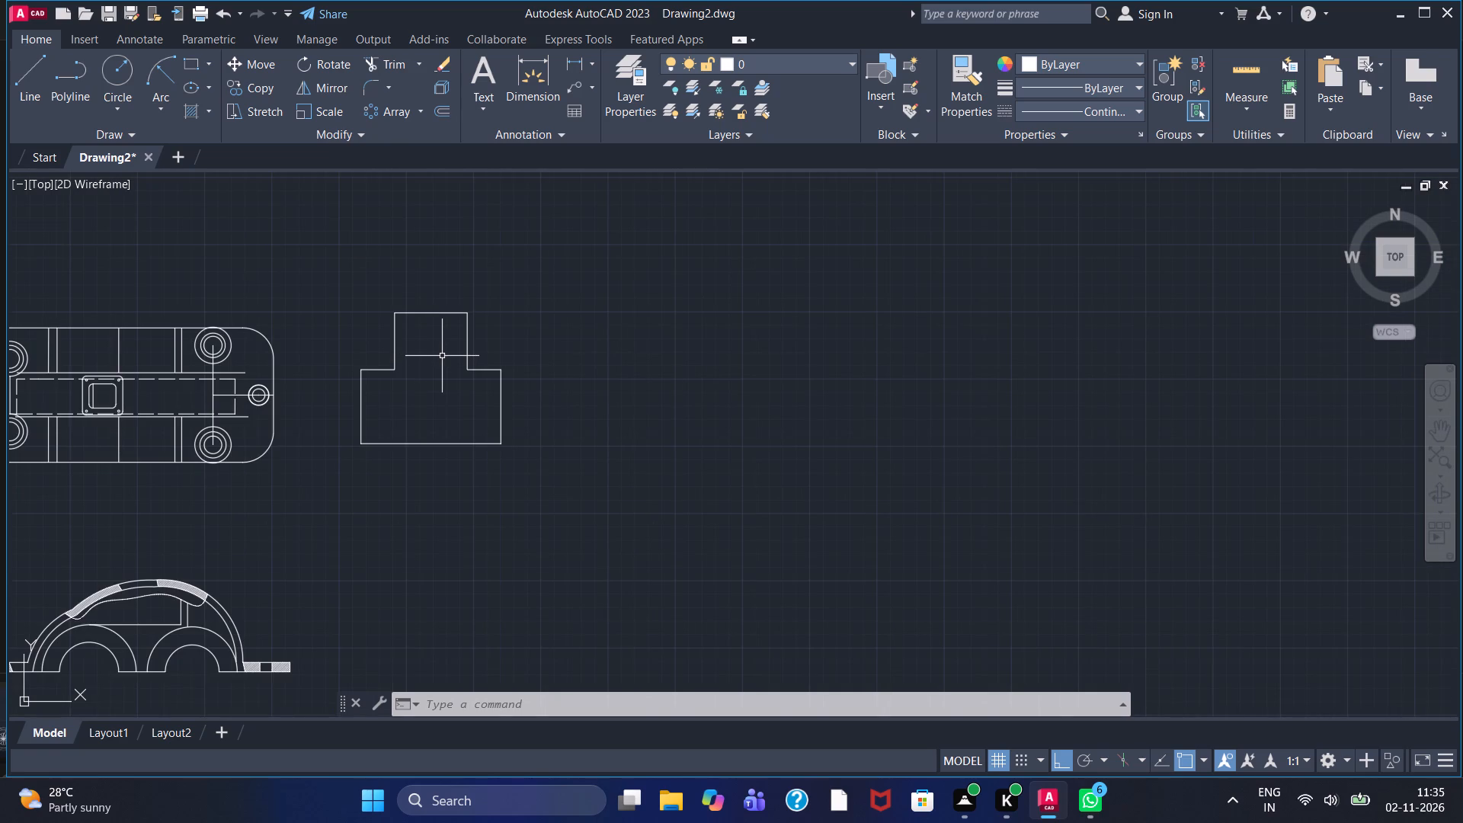
scroll(438, 357, "down", 1)
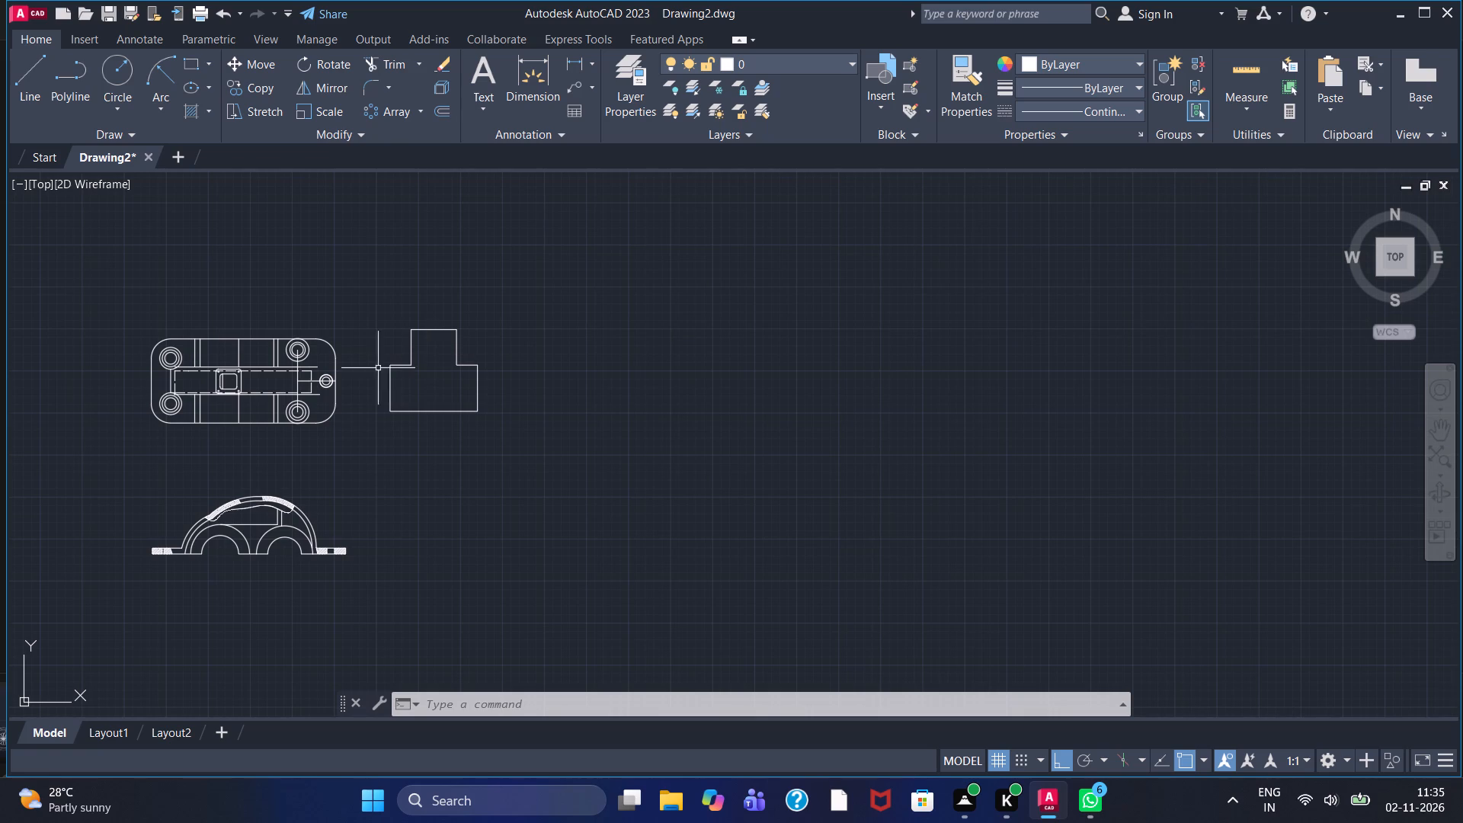
scroll(370, 375, "up", 3)
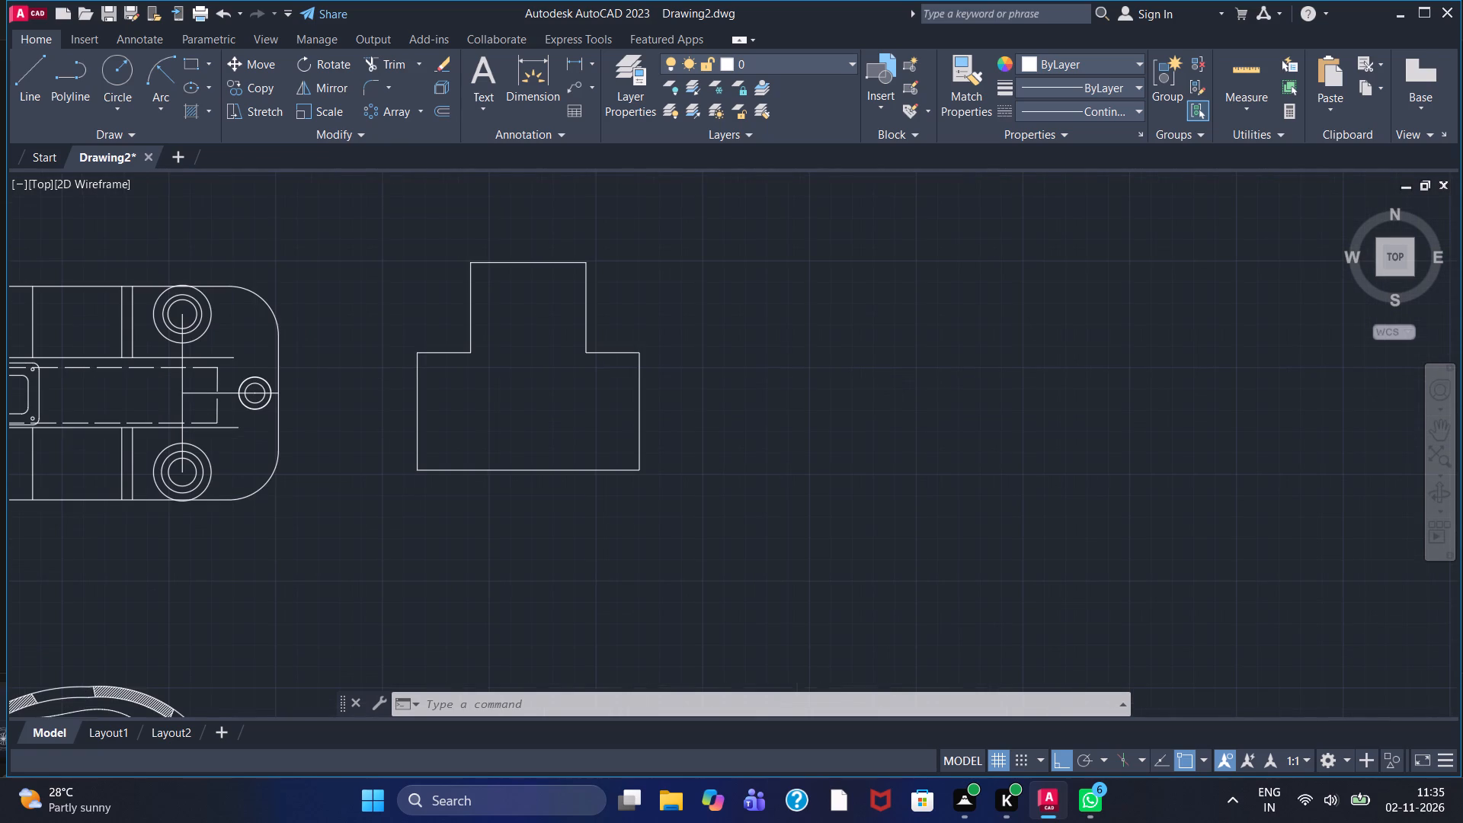
Draw an inner stepped line from the left shoulder's outer corner: 25 down, 34 right, about 58 up and 15 right.
left_click(21, 86)
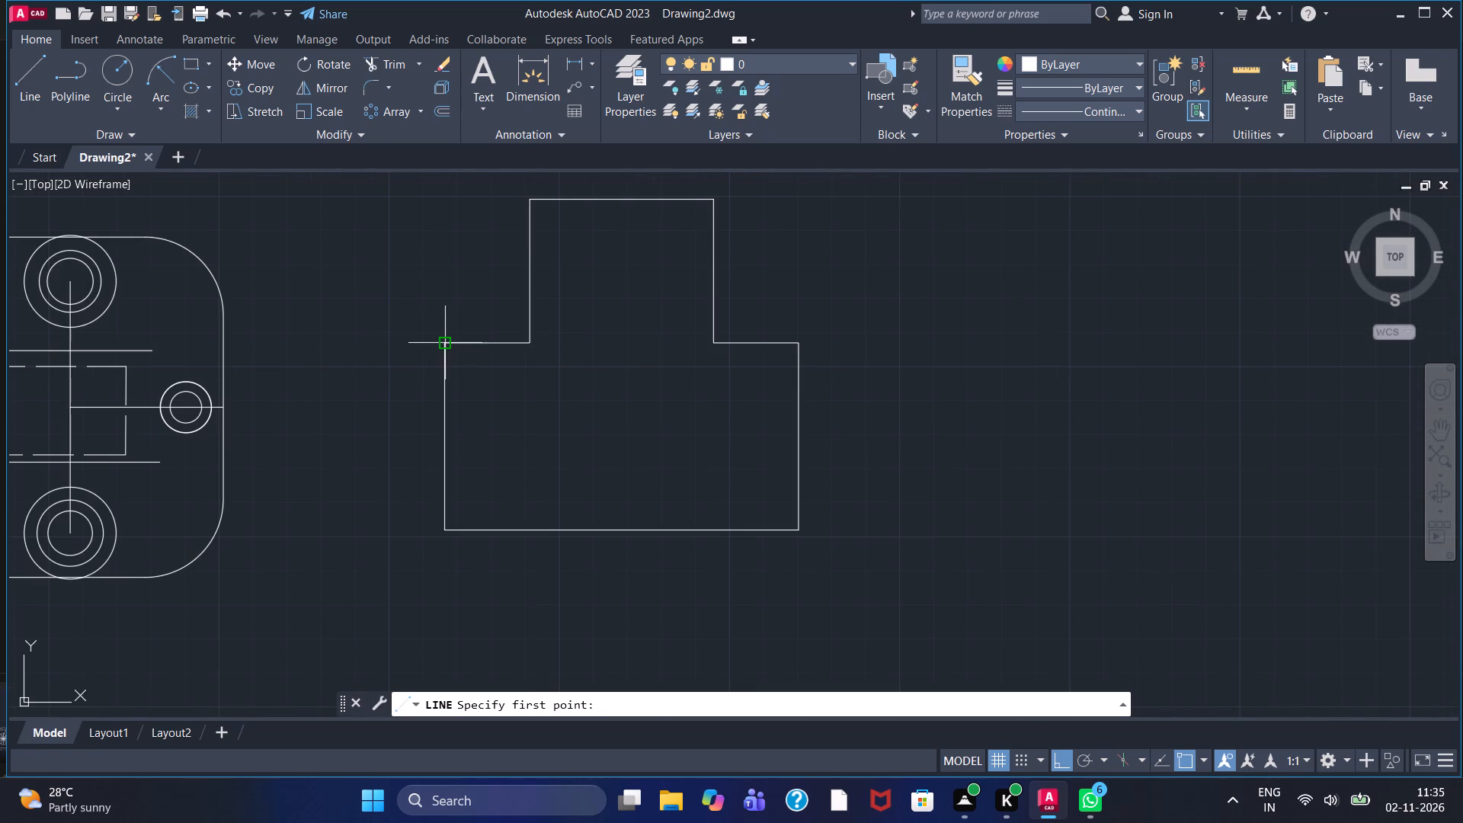
left_click(445, 344)
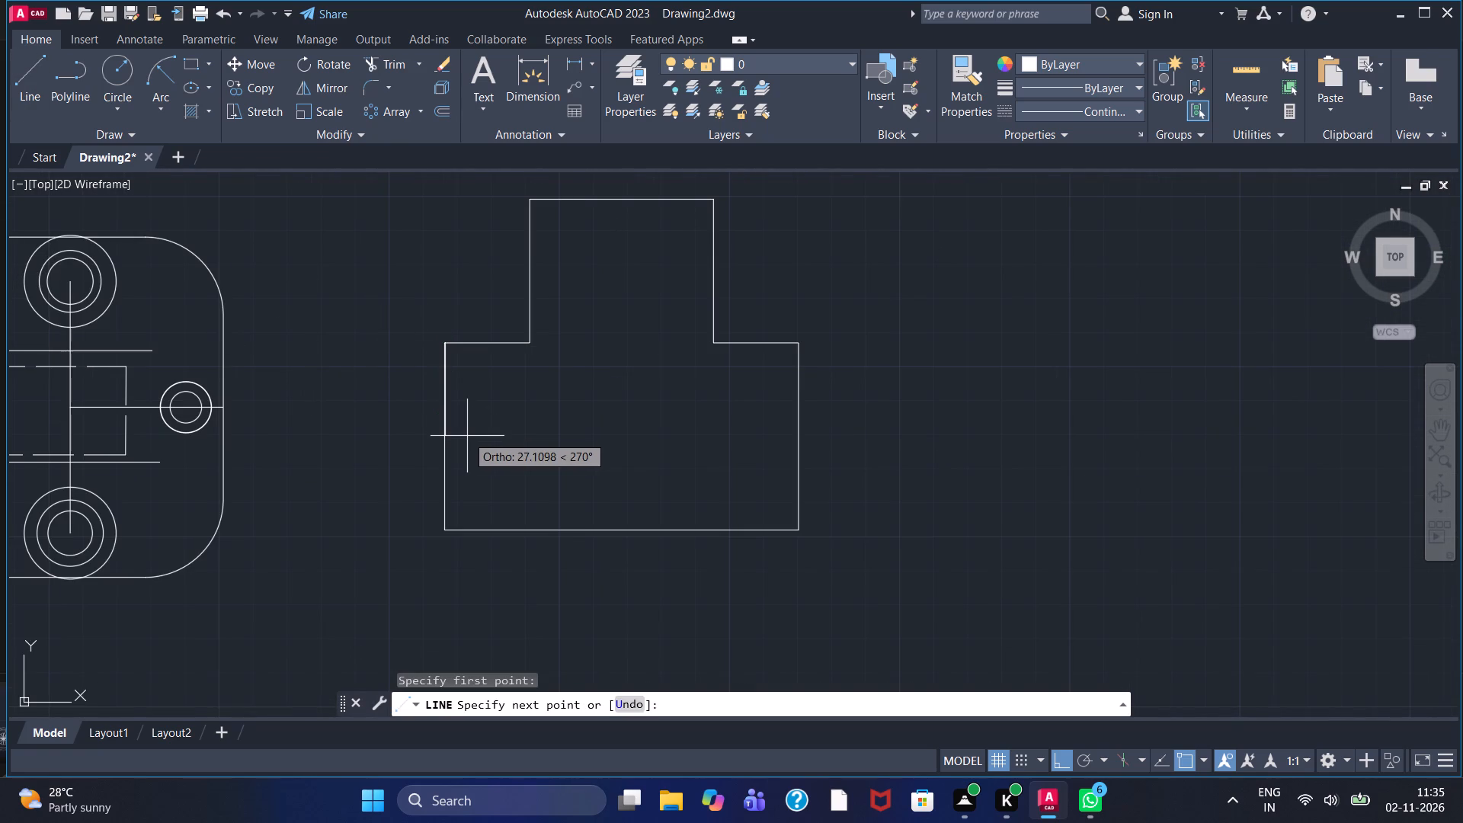
type("25")
key("Return")
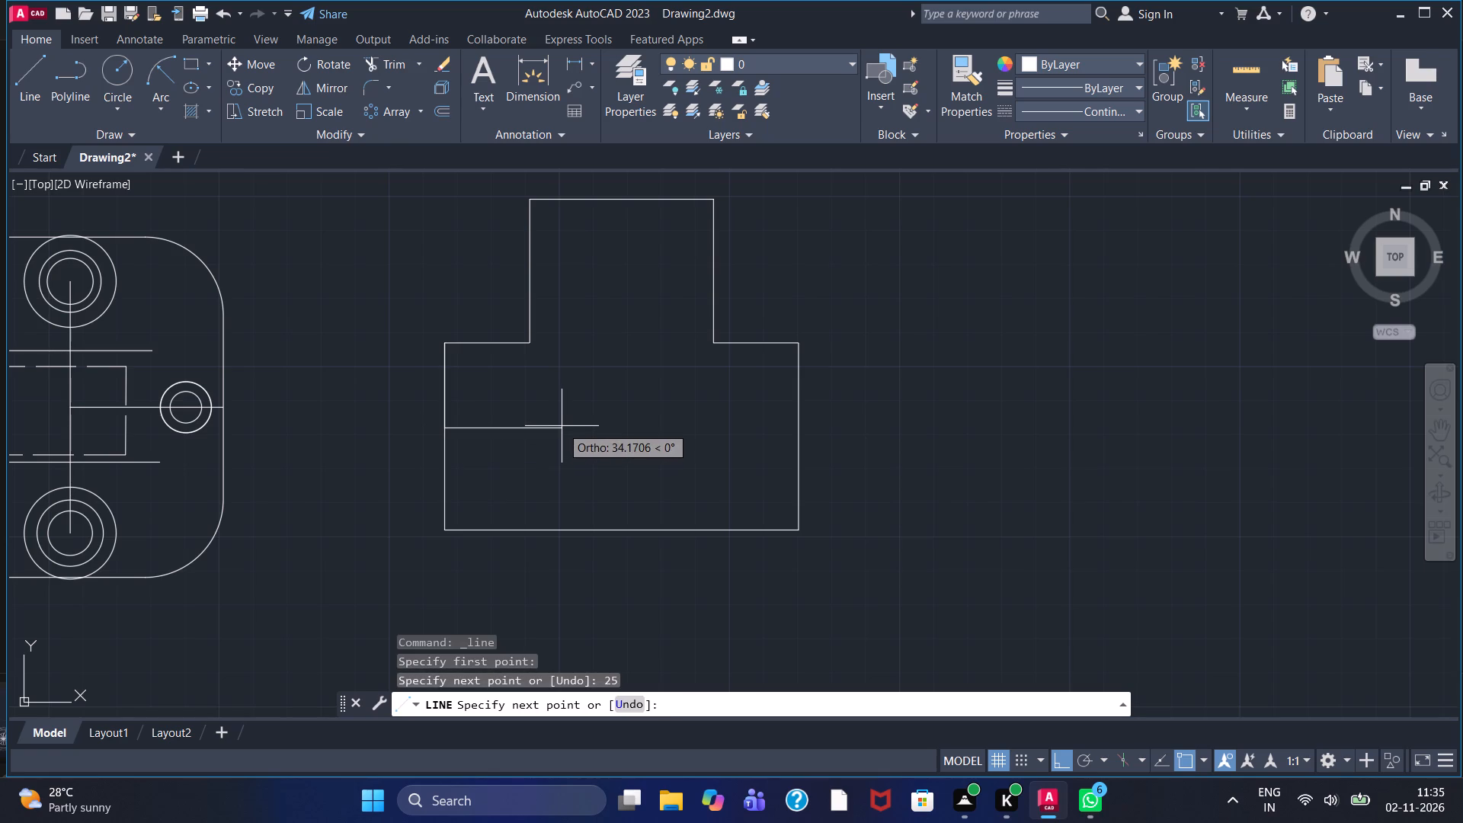
type("34")
key("Return")
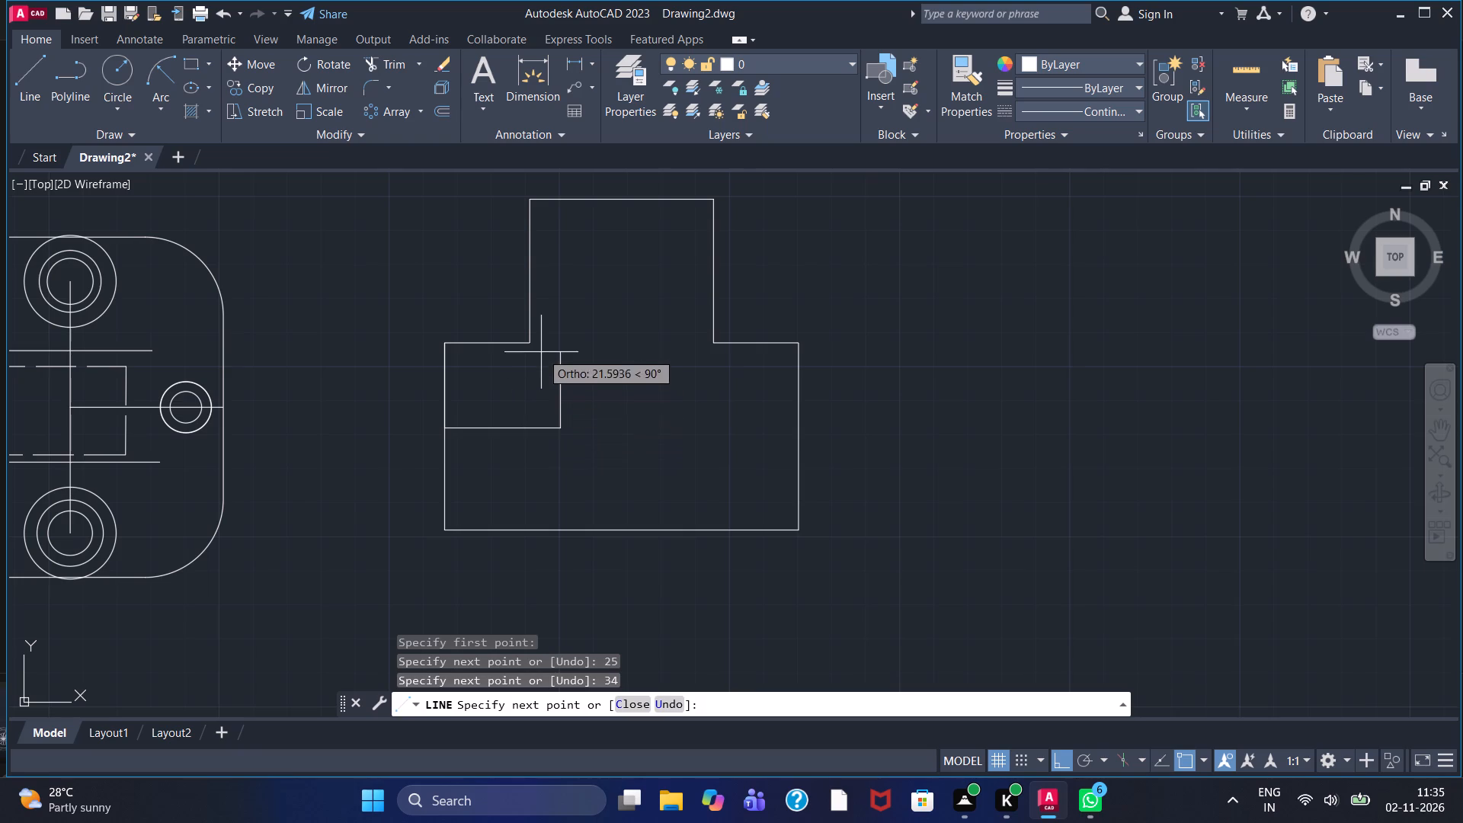
double_click(549, 231)
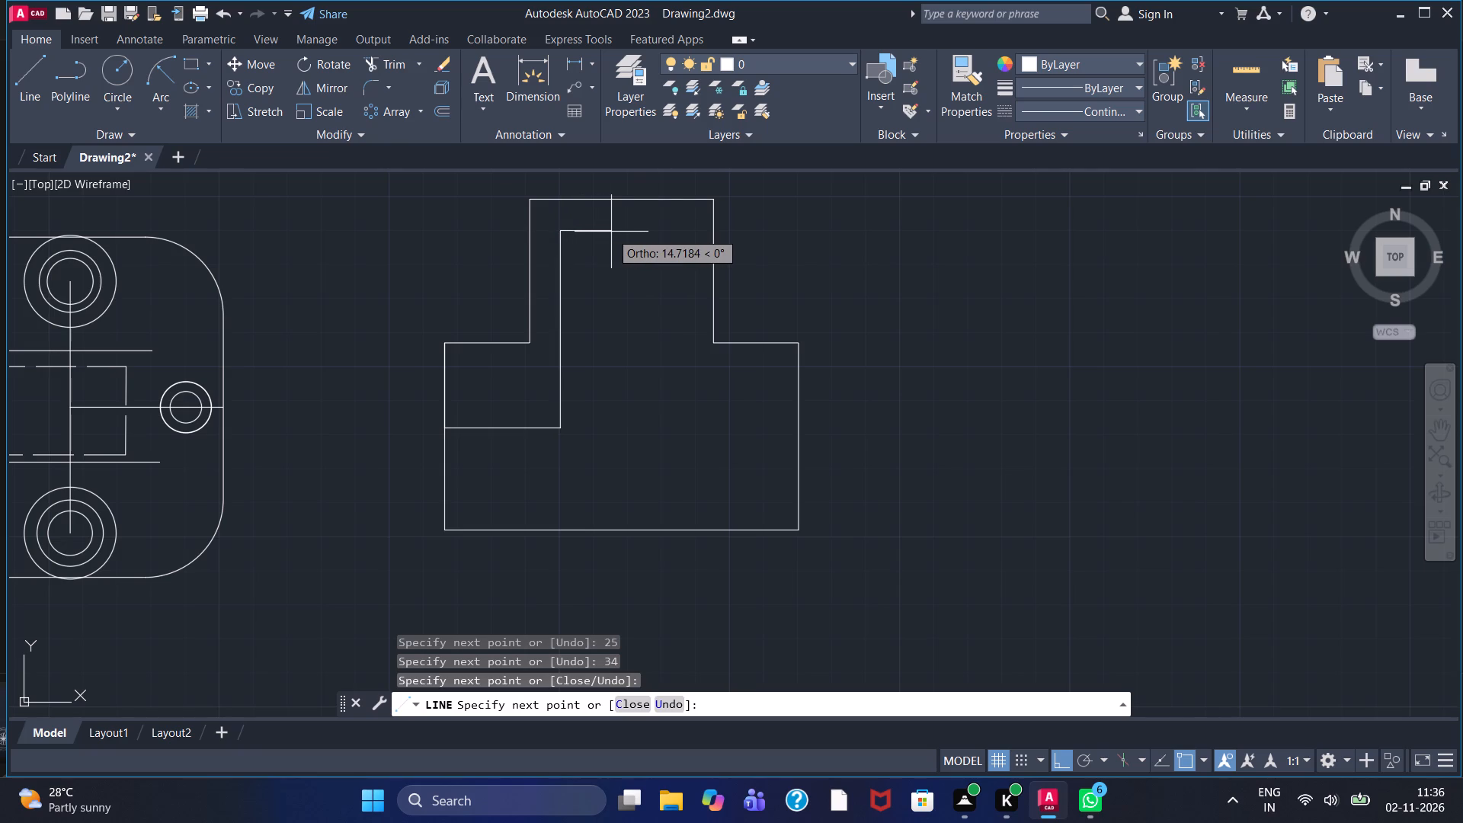
type("15")
key("Return")
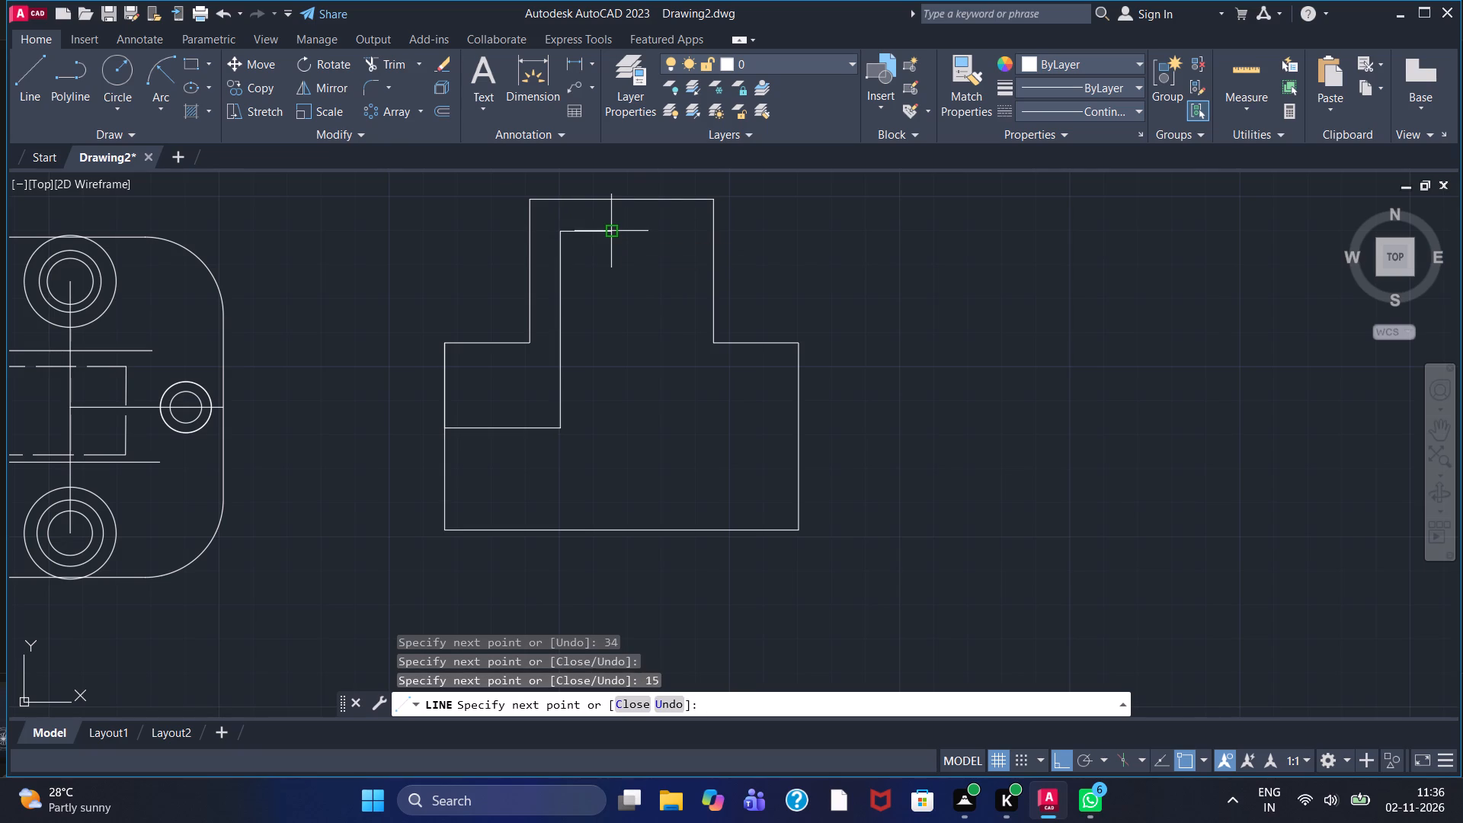
Continue the inner stepped line about 27 up, 25 and 5 right, and down to the outline's upper right corner.
middle_click_drag(604, 185, 604, 259)
scroll(604, 259, "up", 1)
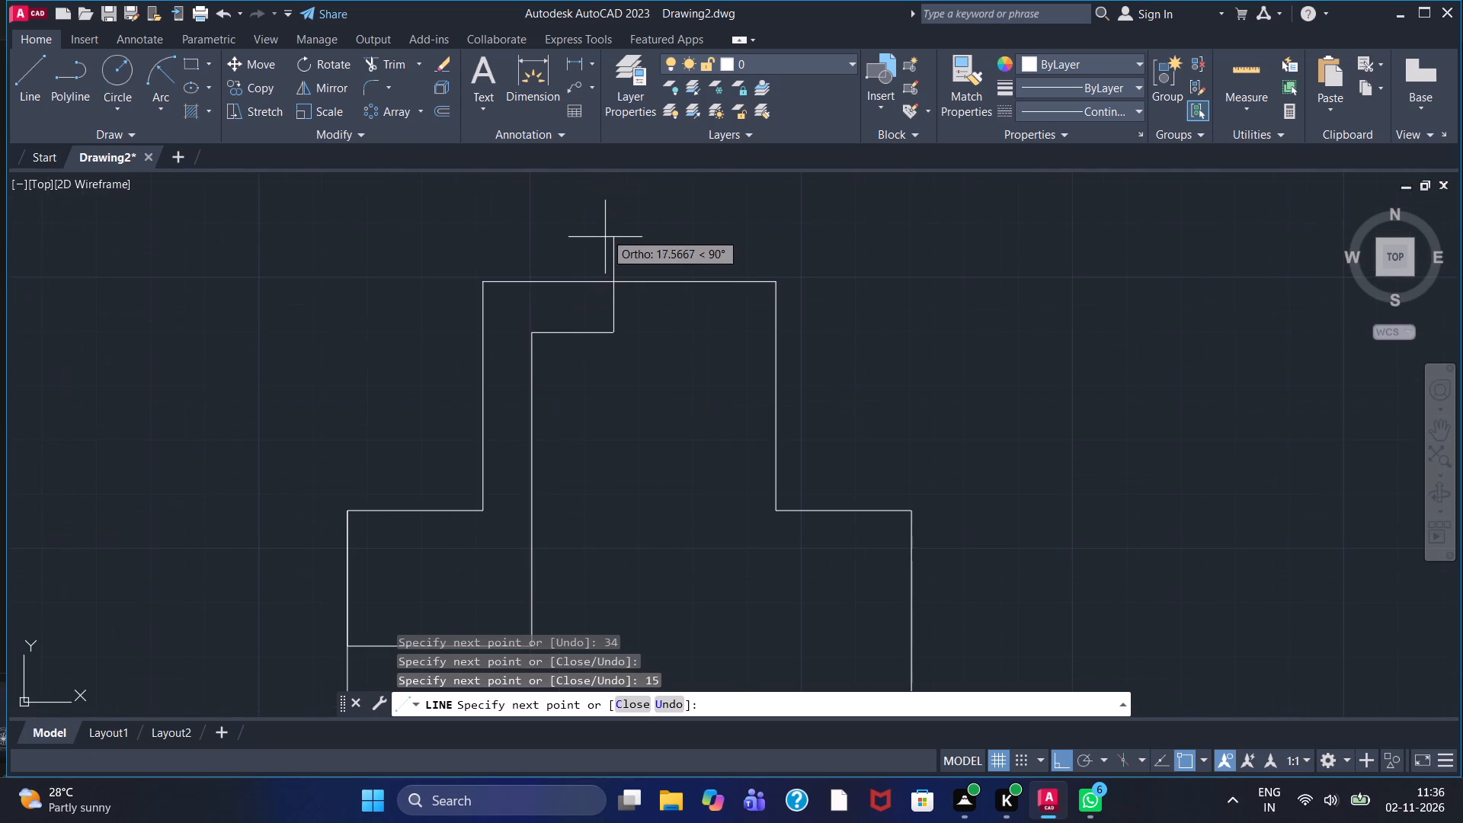
left_click(604, 185)
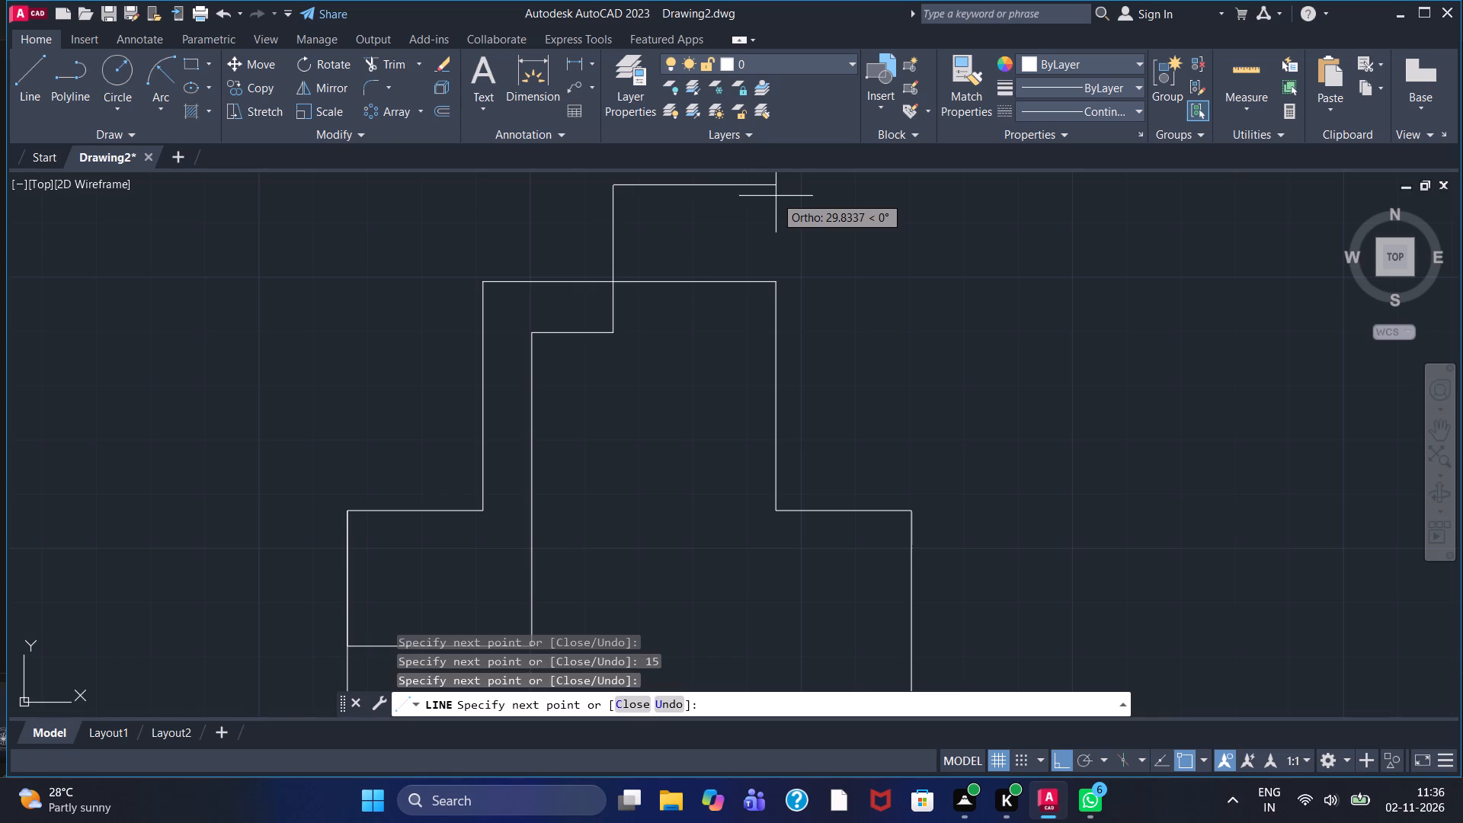
type("25")
key("Return")
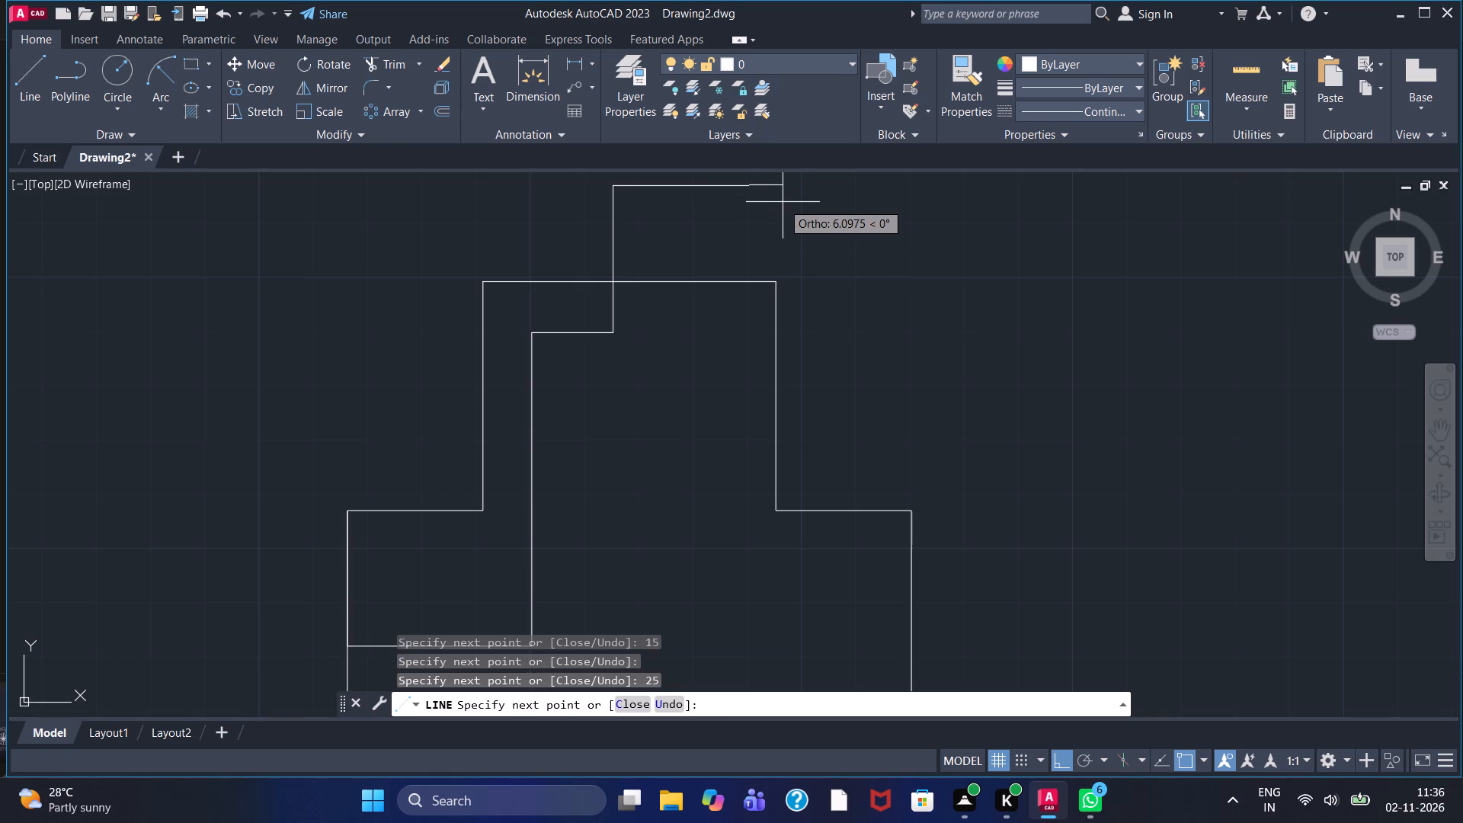
key("5")
key("Return")
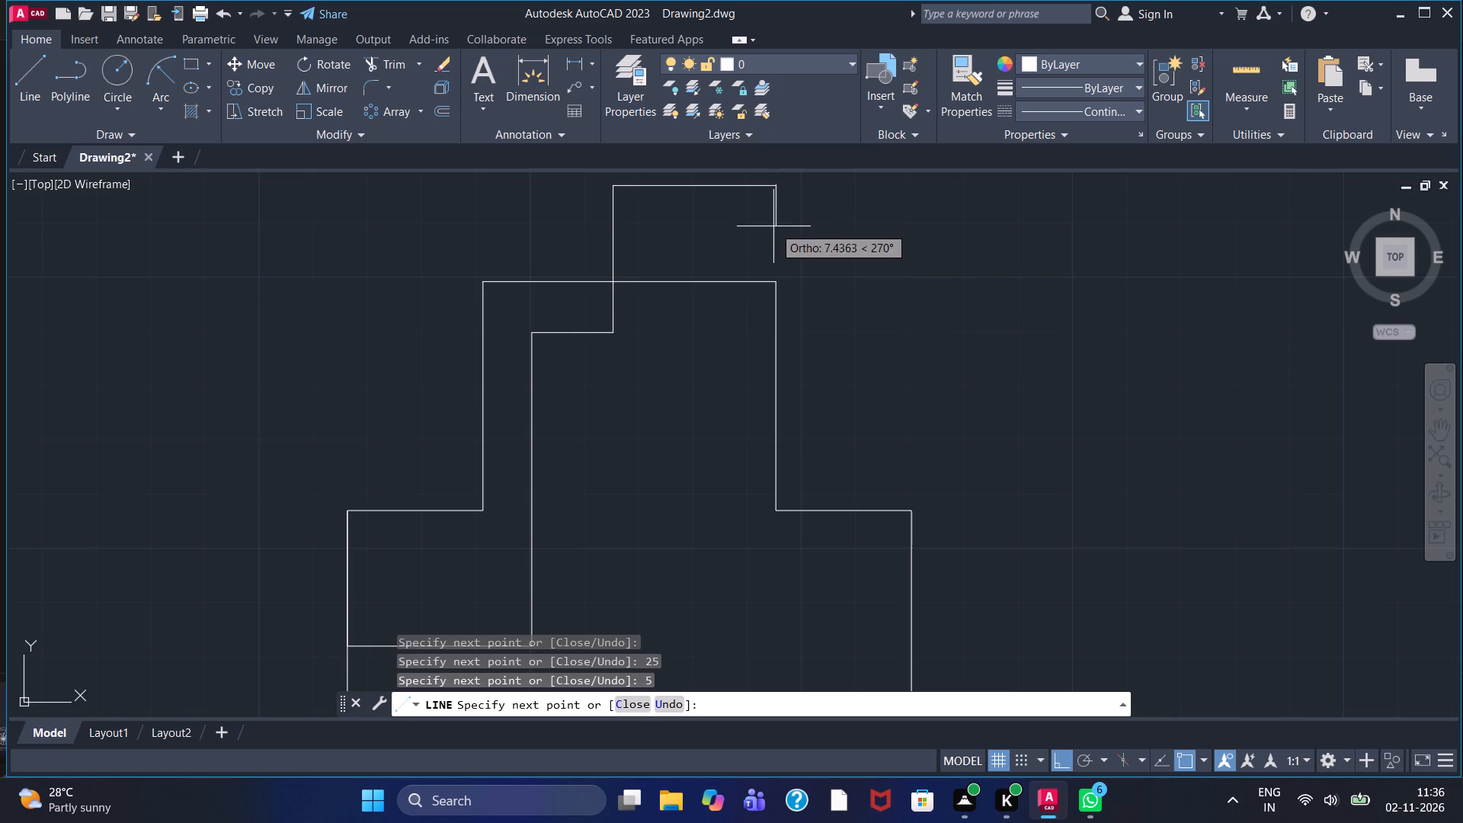
left_click(774, 286)
key("Escape")
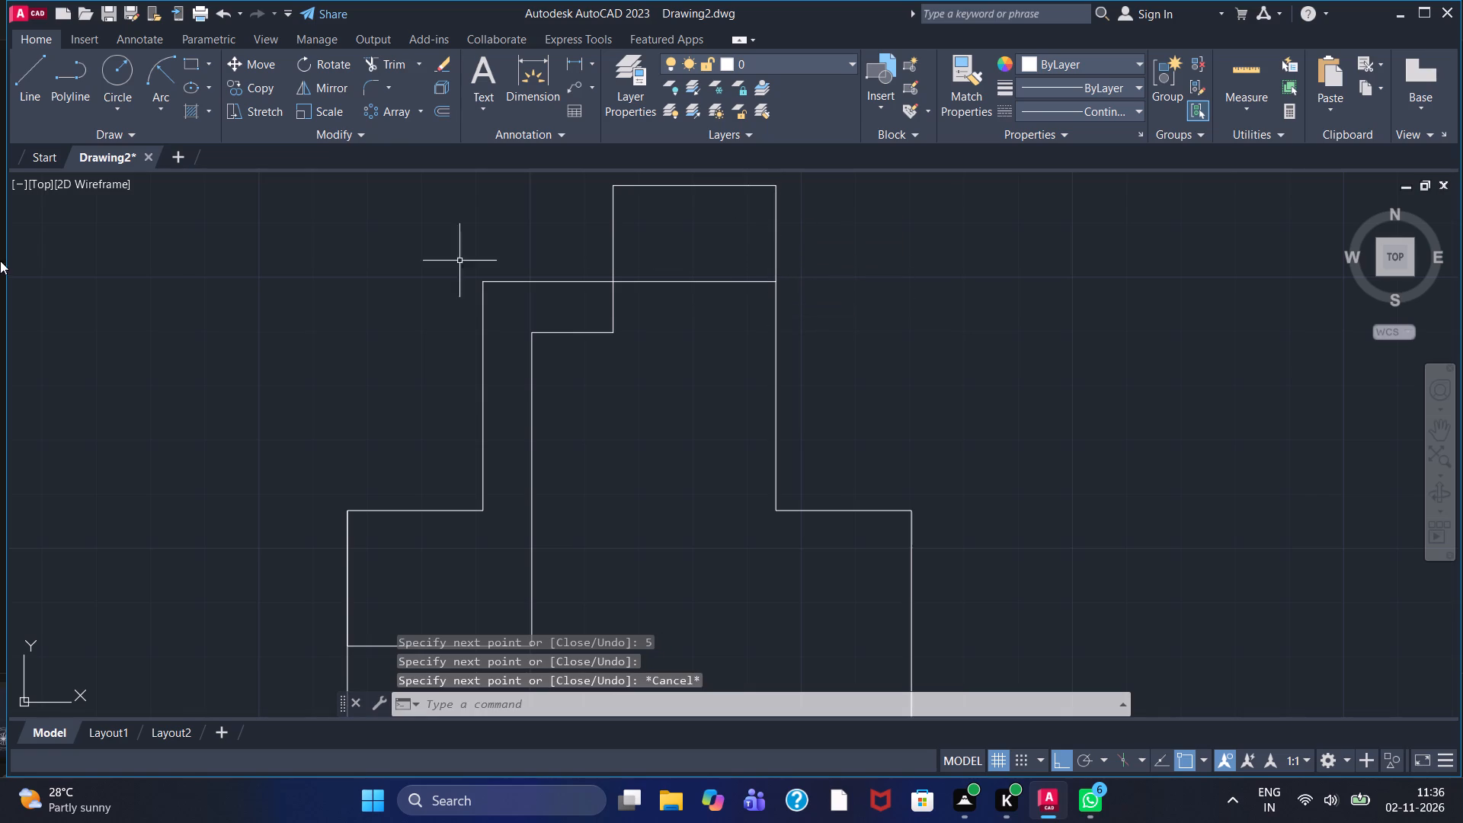
Draw a second inner line from the right shoulder's outer corner: 15 down, inward, up into the raised top block, and left across it.
left_click(18, 95)
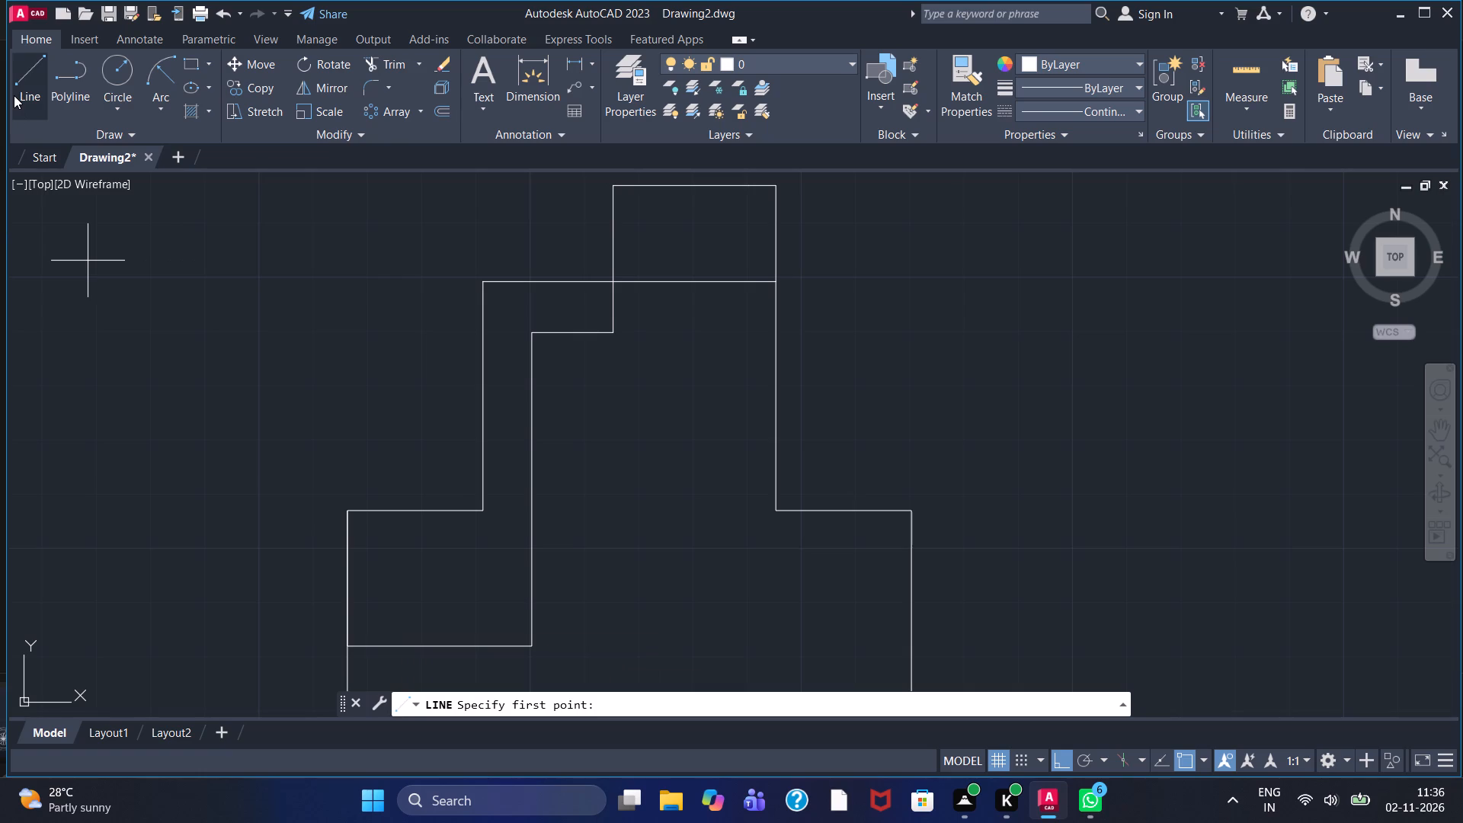
left_click(909, 513)
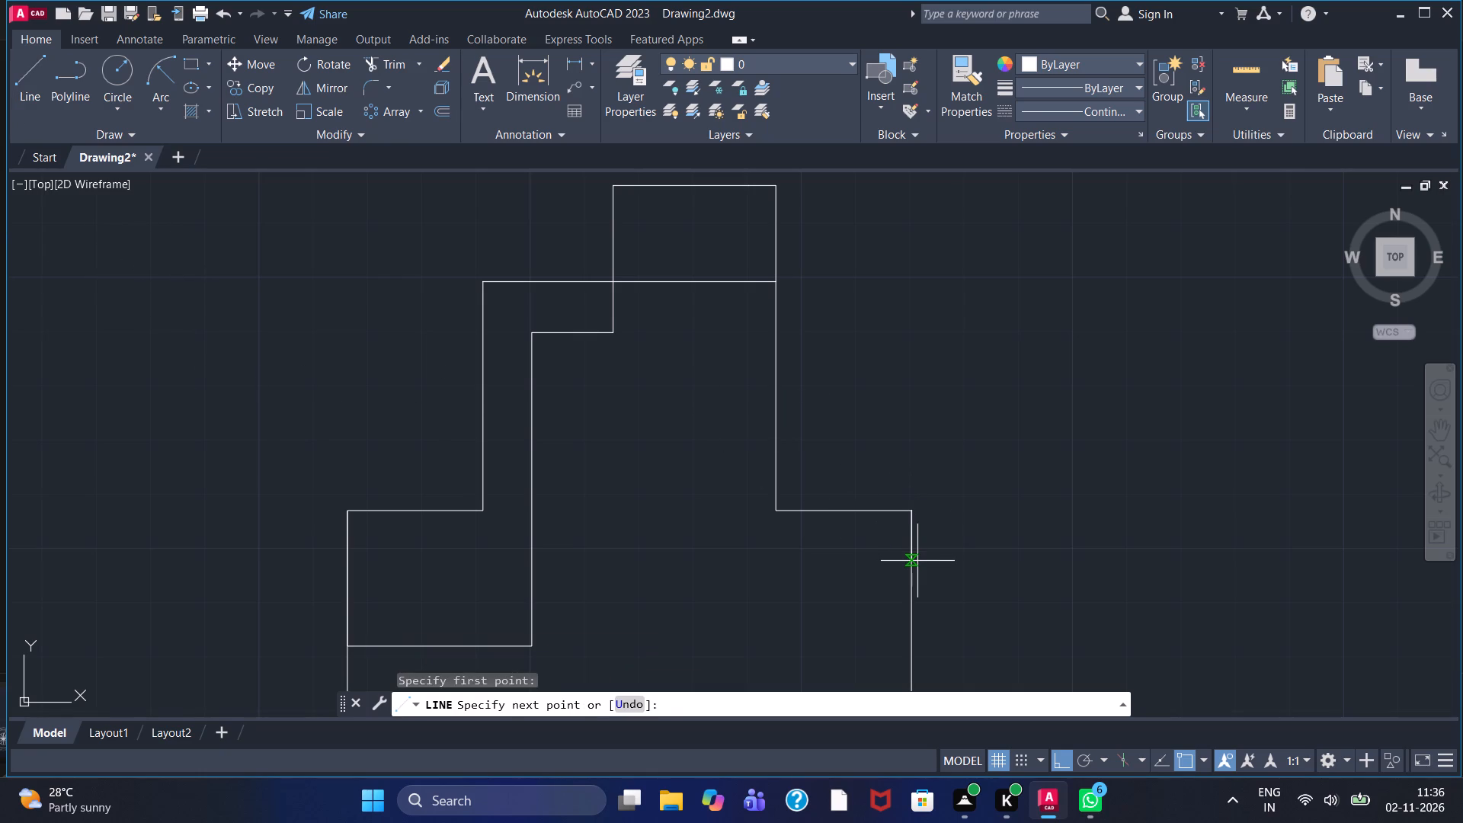
key("1")
key("5")
key("Return")
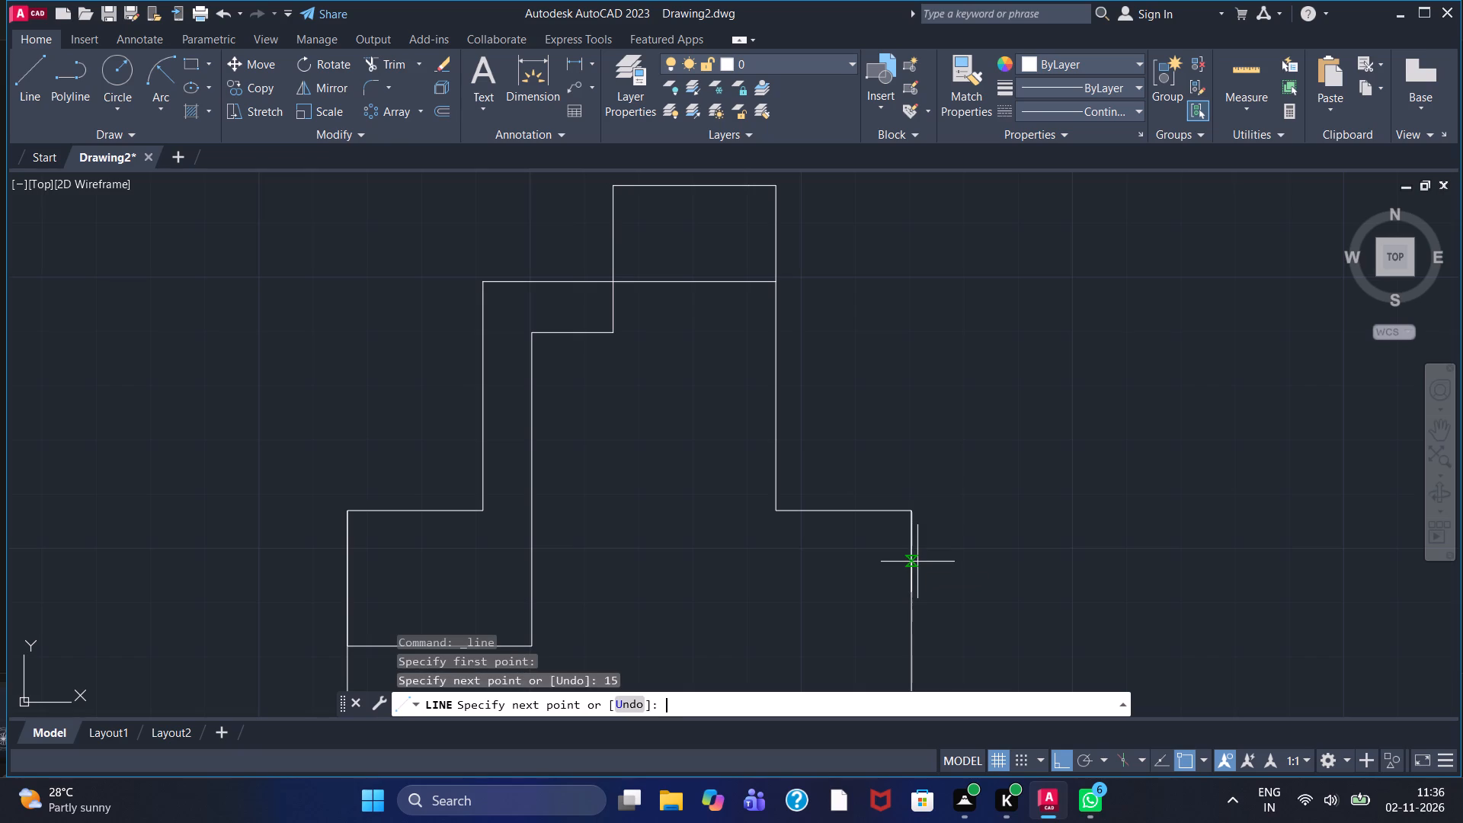
left_click(727, 587)
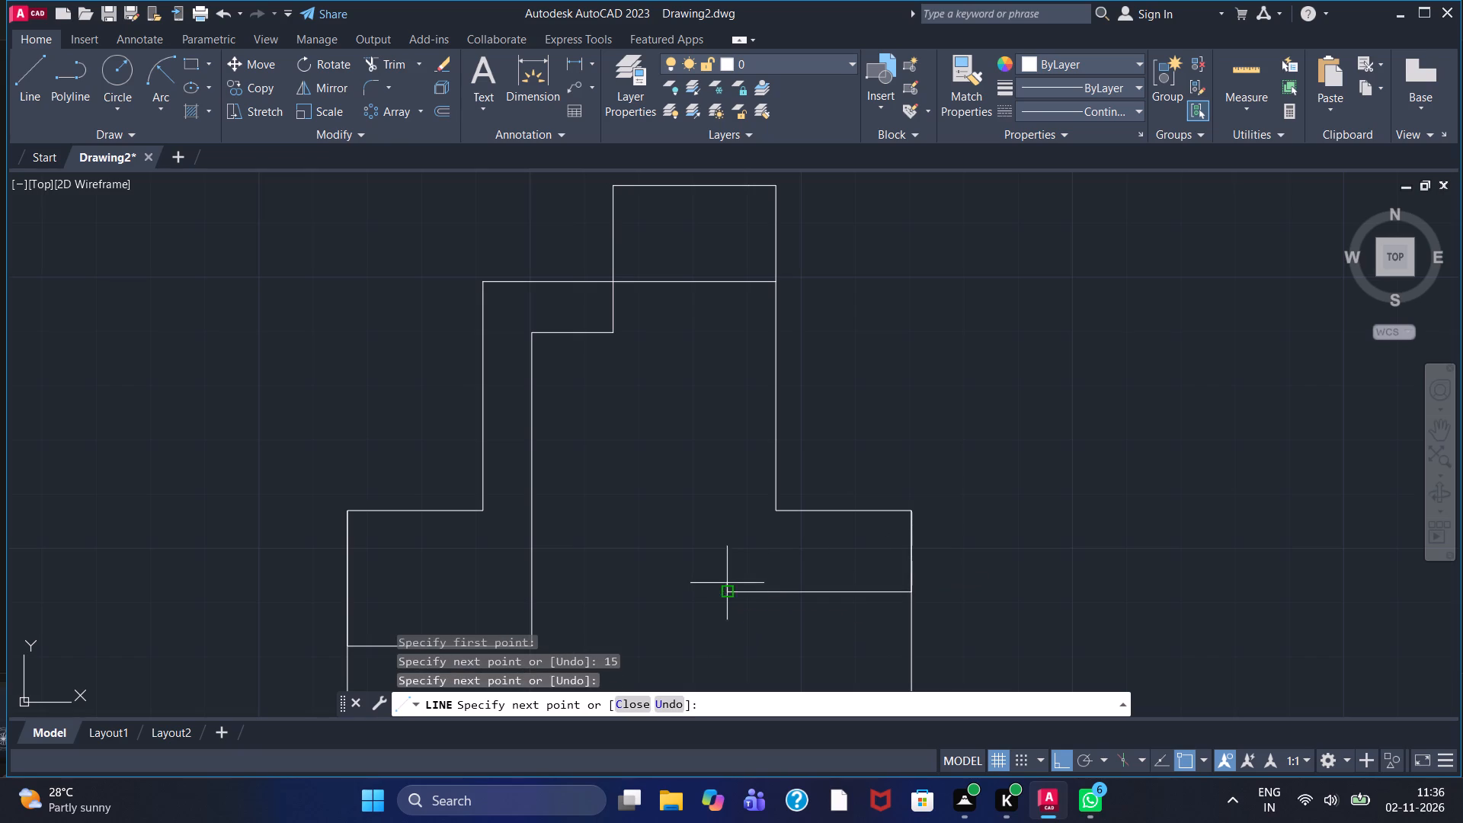
left_click(731, 219)
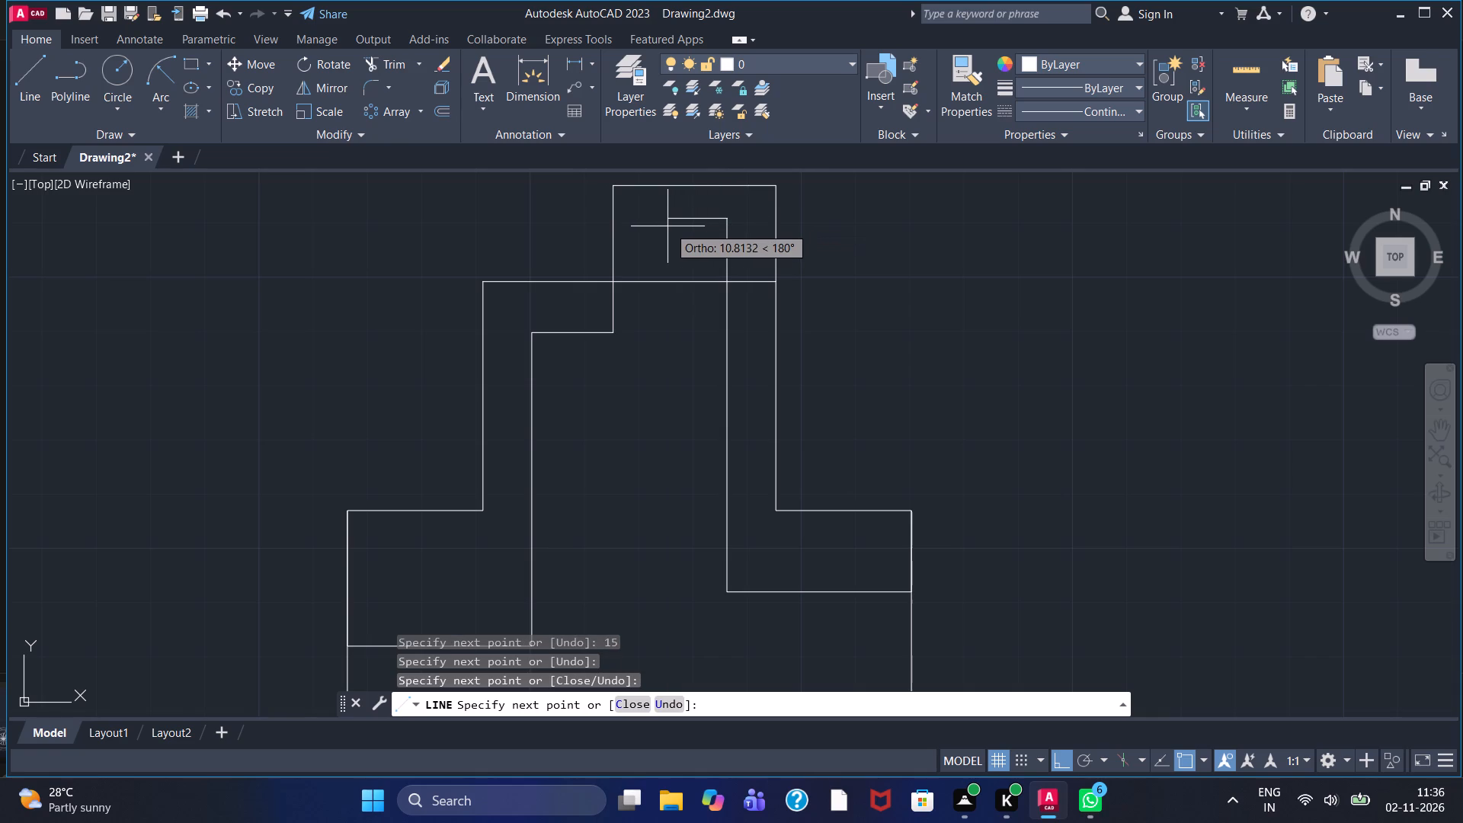
left_click(588, 236)
key("Escape")
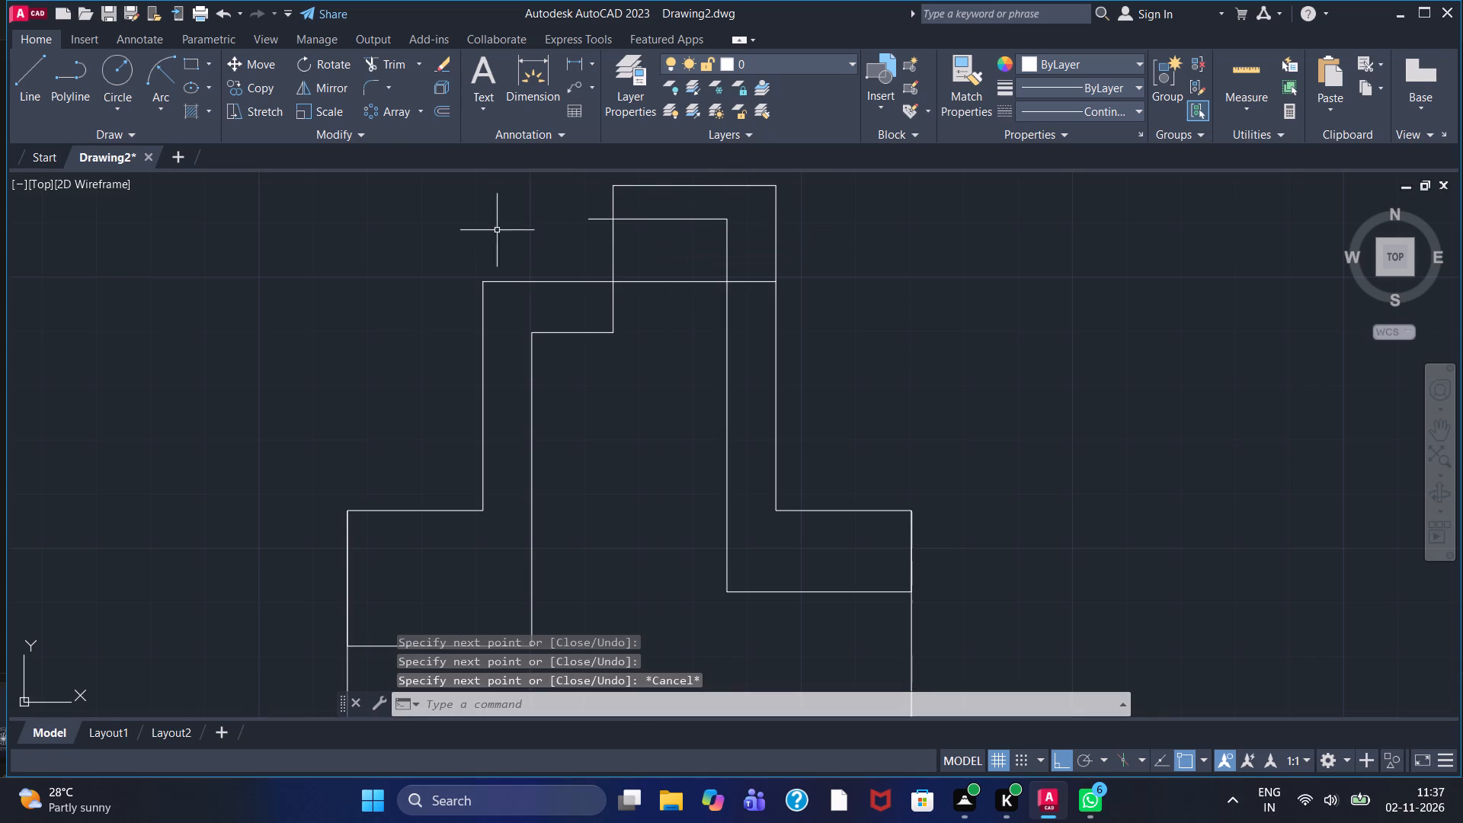
Trim the end of the new horizontal line that overhangs the raised top block's left side.
left_click(392, 66)
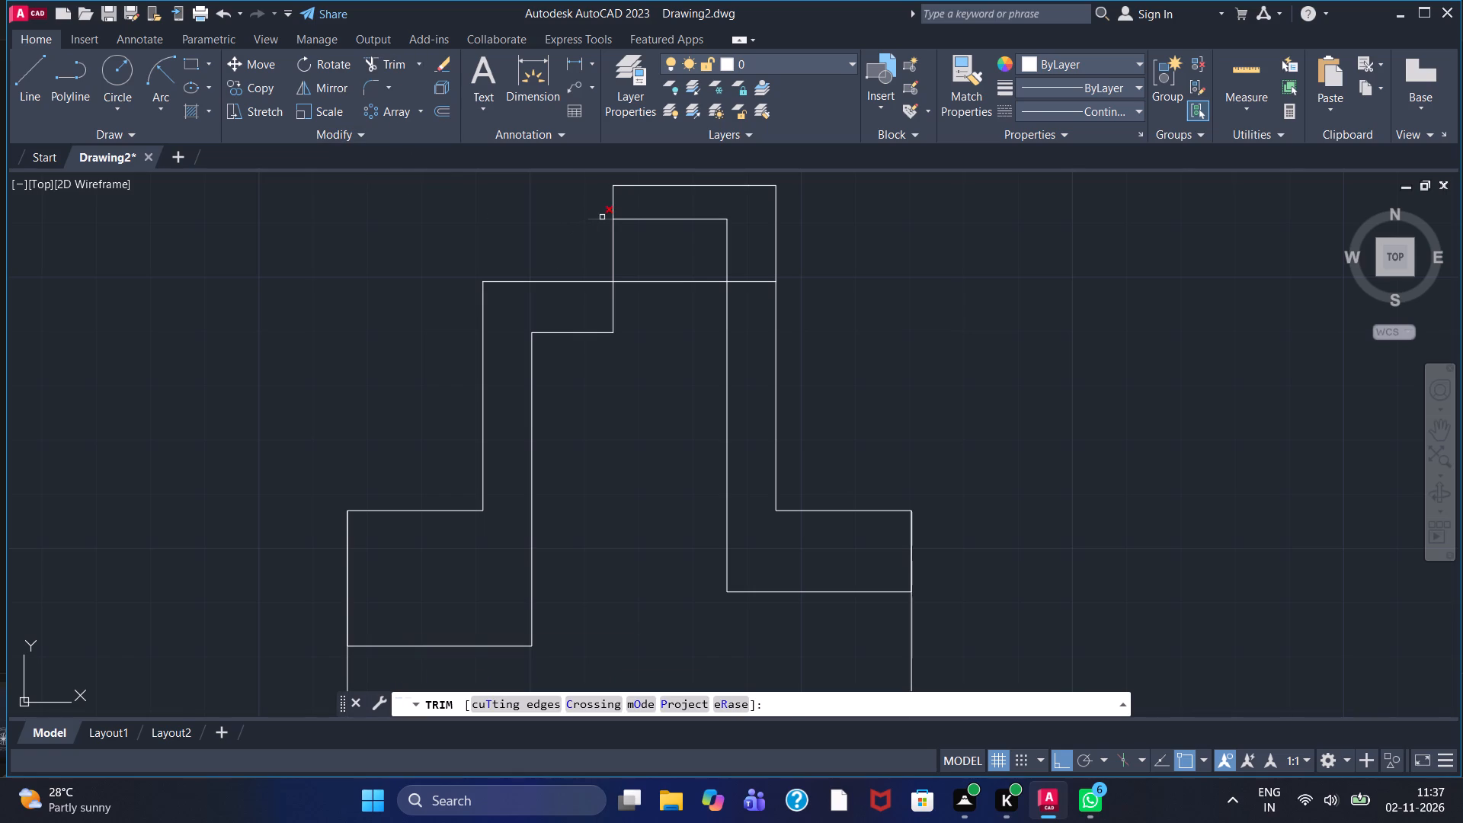
left_click(602, 217)
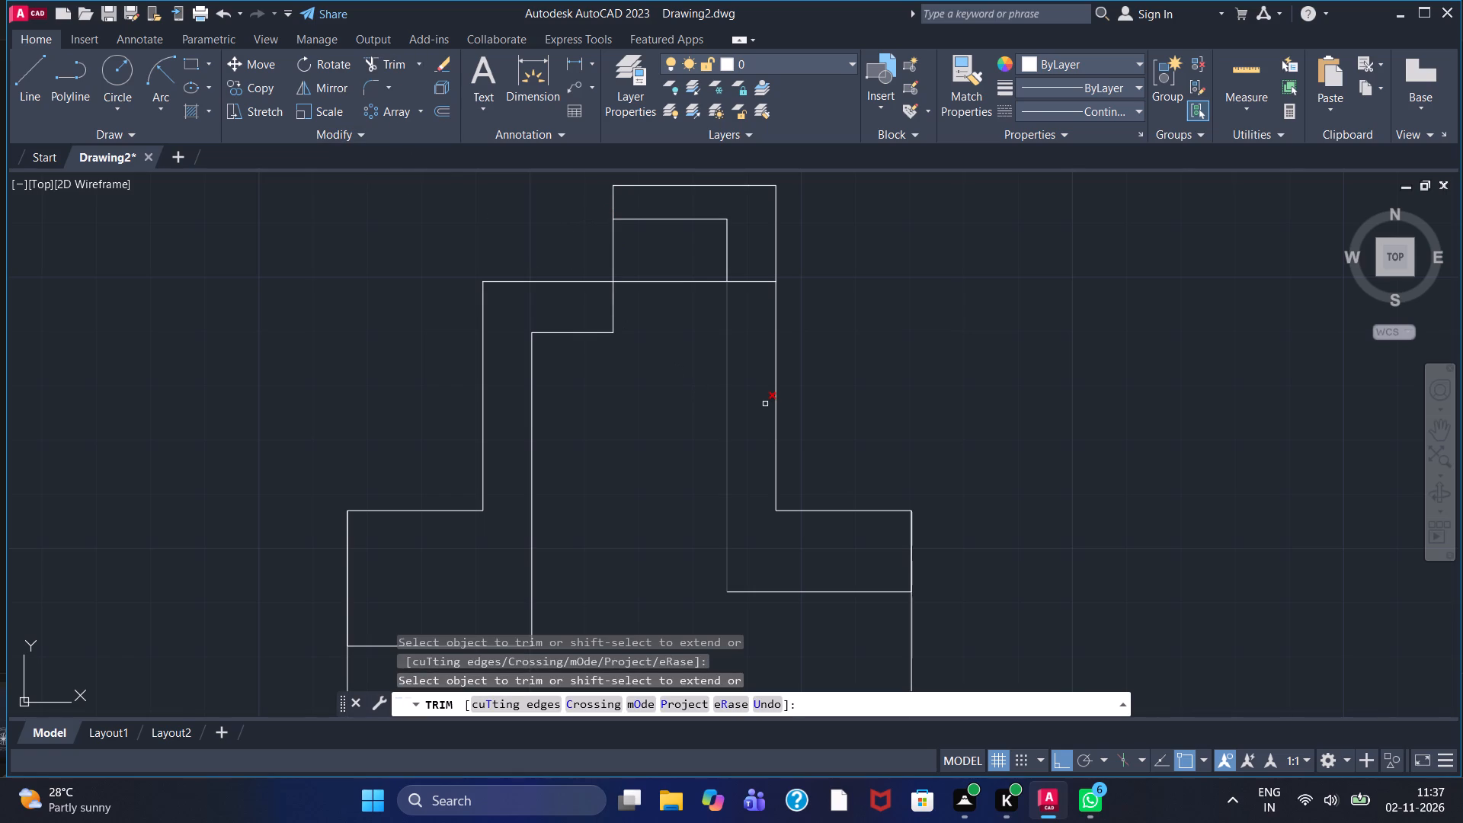
middle_click_drag(681, 508, 630, 367)
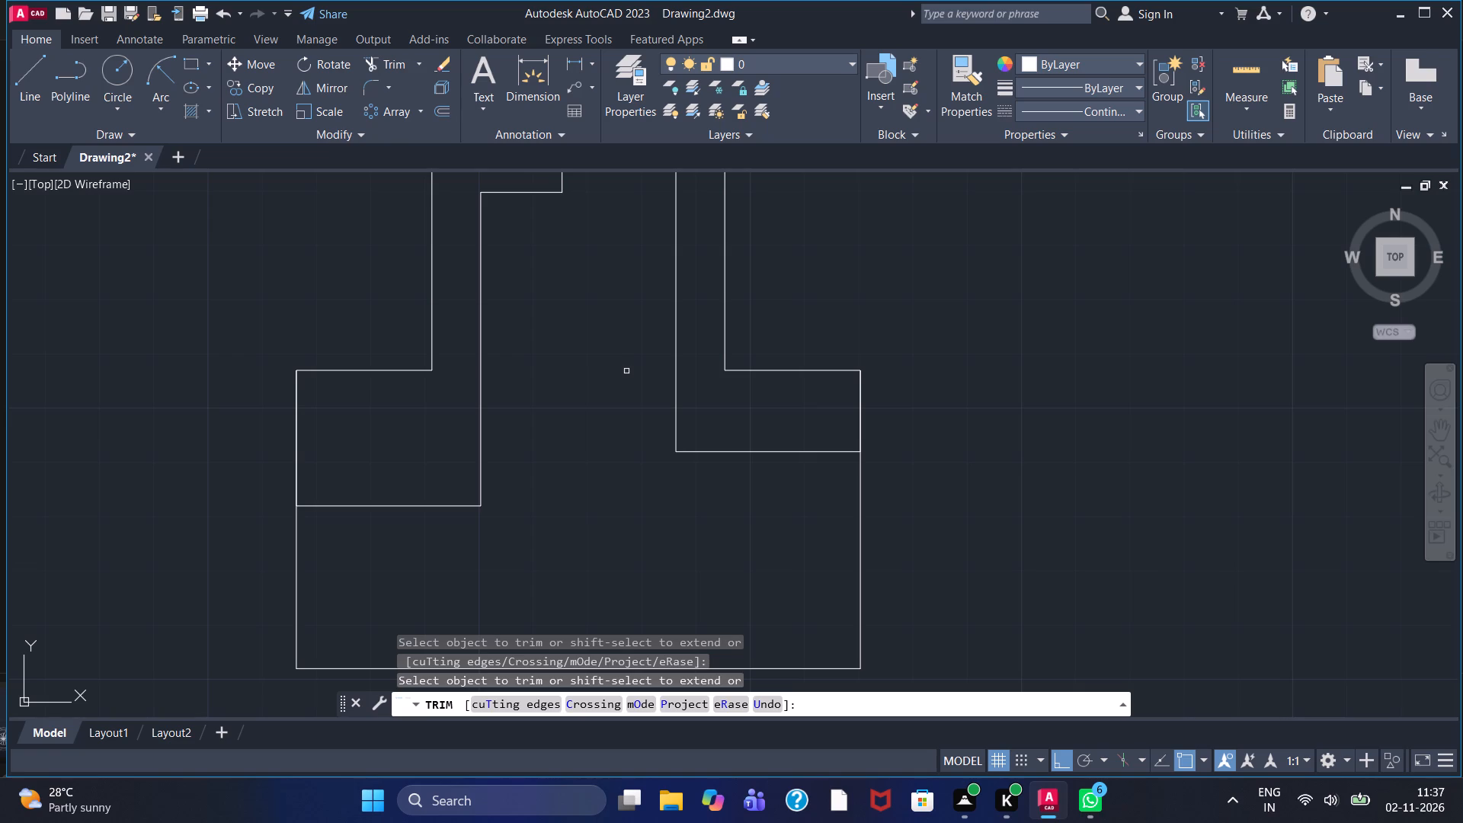
scroll(626, 371, "down", 1)
scroll(622, 413, "up", 1)
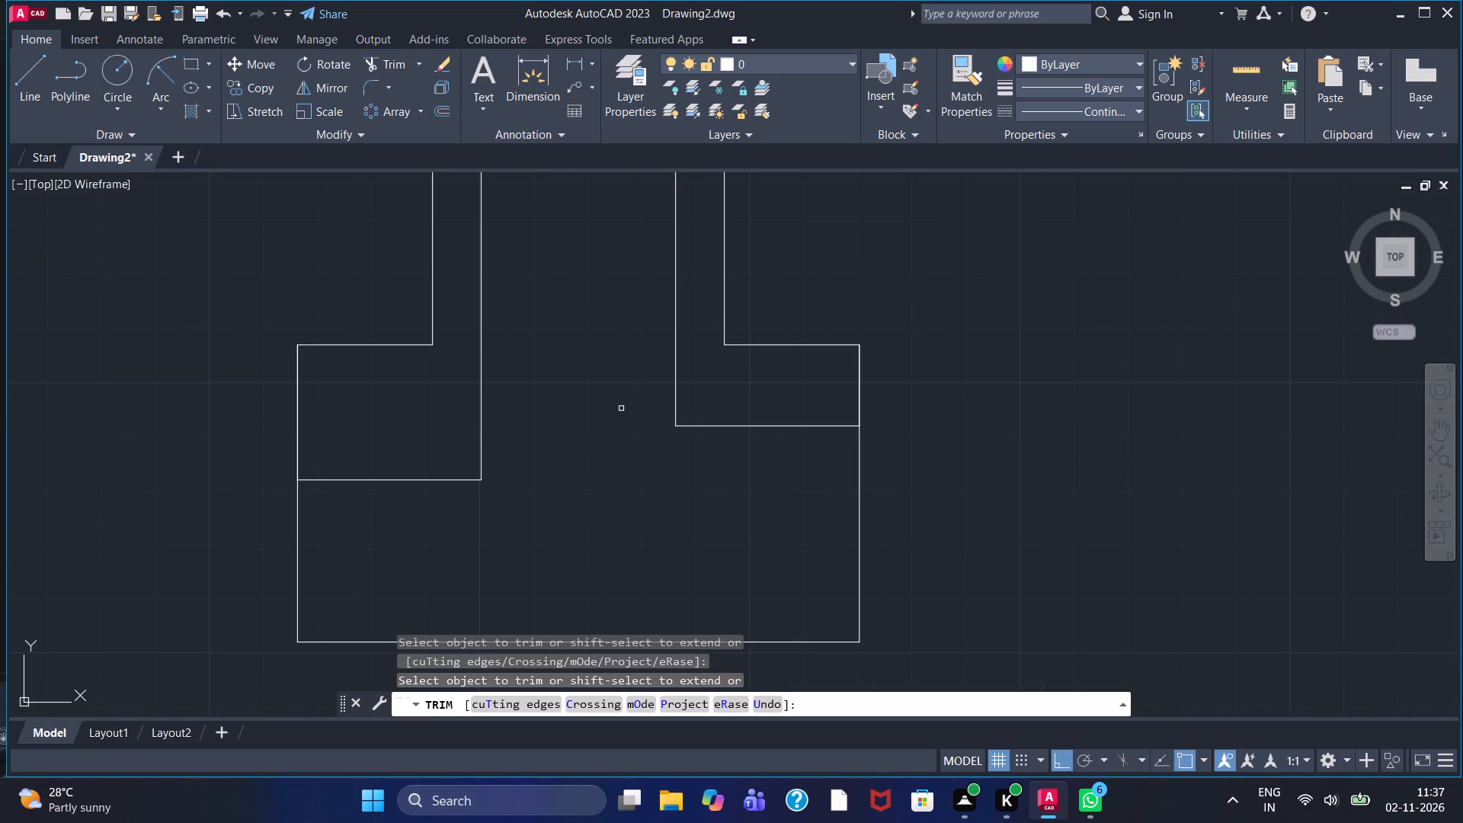
scroll(620, 406, "down", 1)
scroll(620, 406, "up", 1)
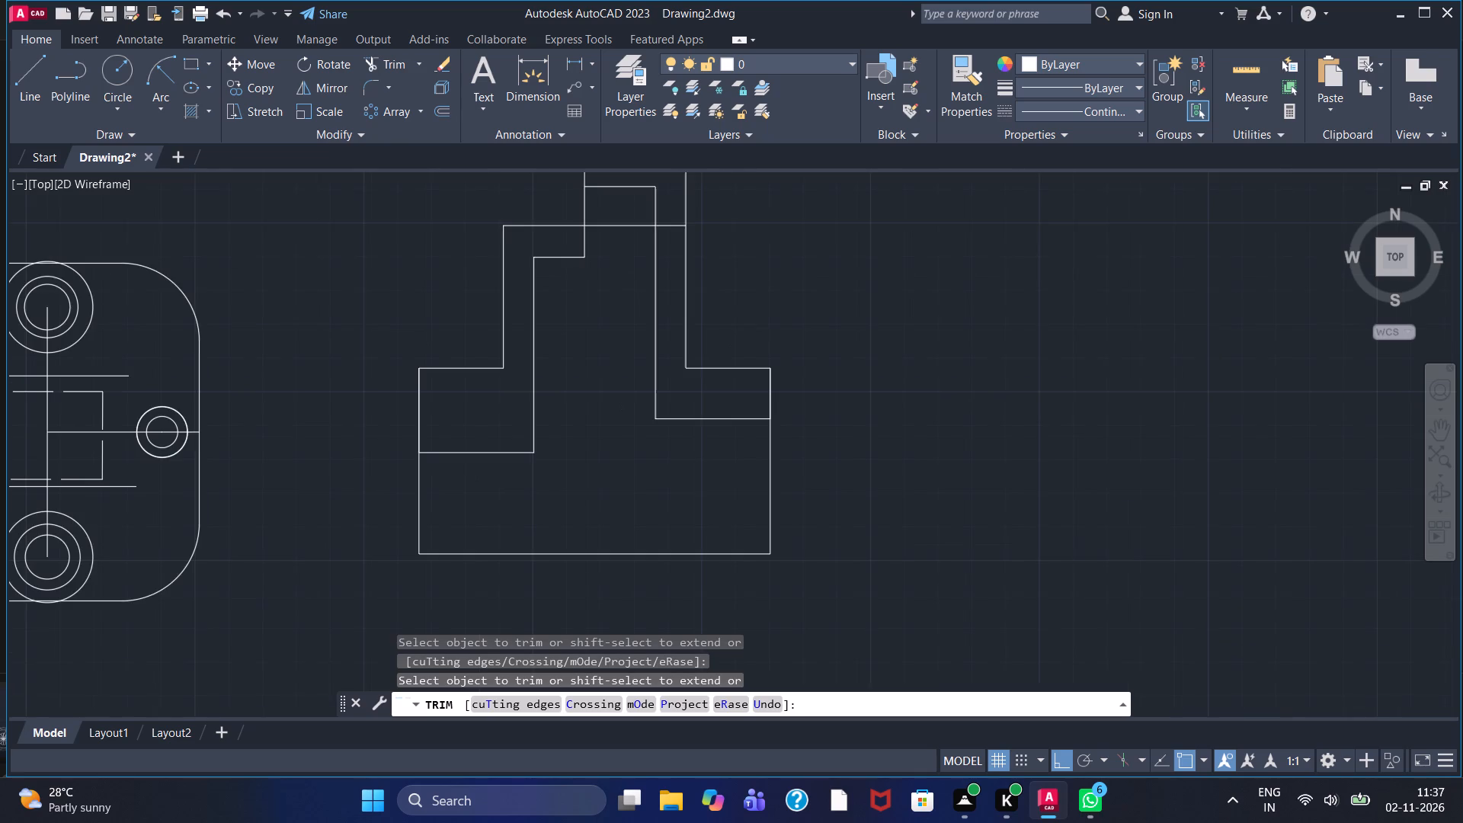
scroll(620, 406, "down", 1)
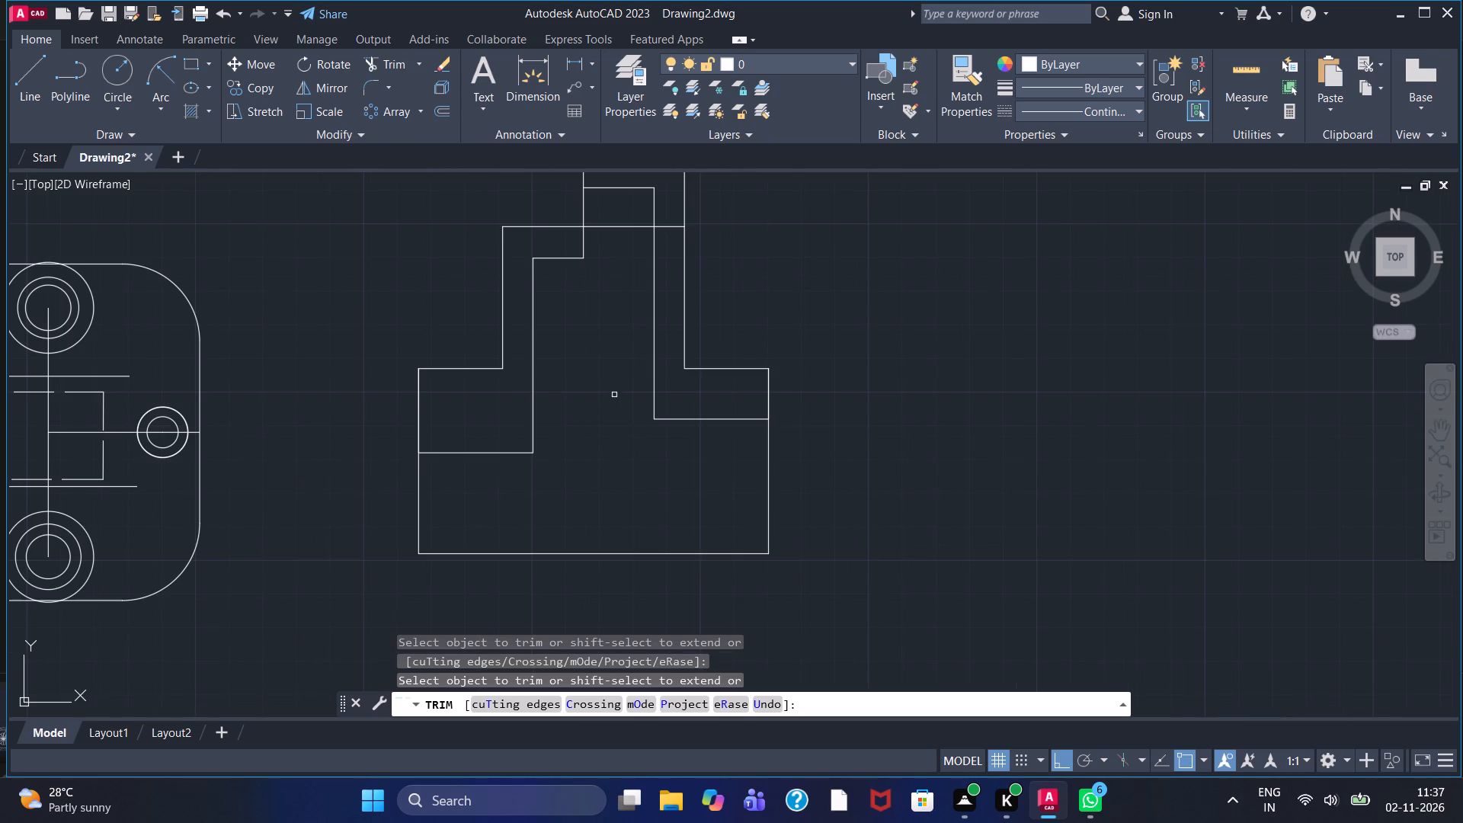
key("Escape")
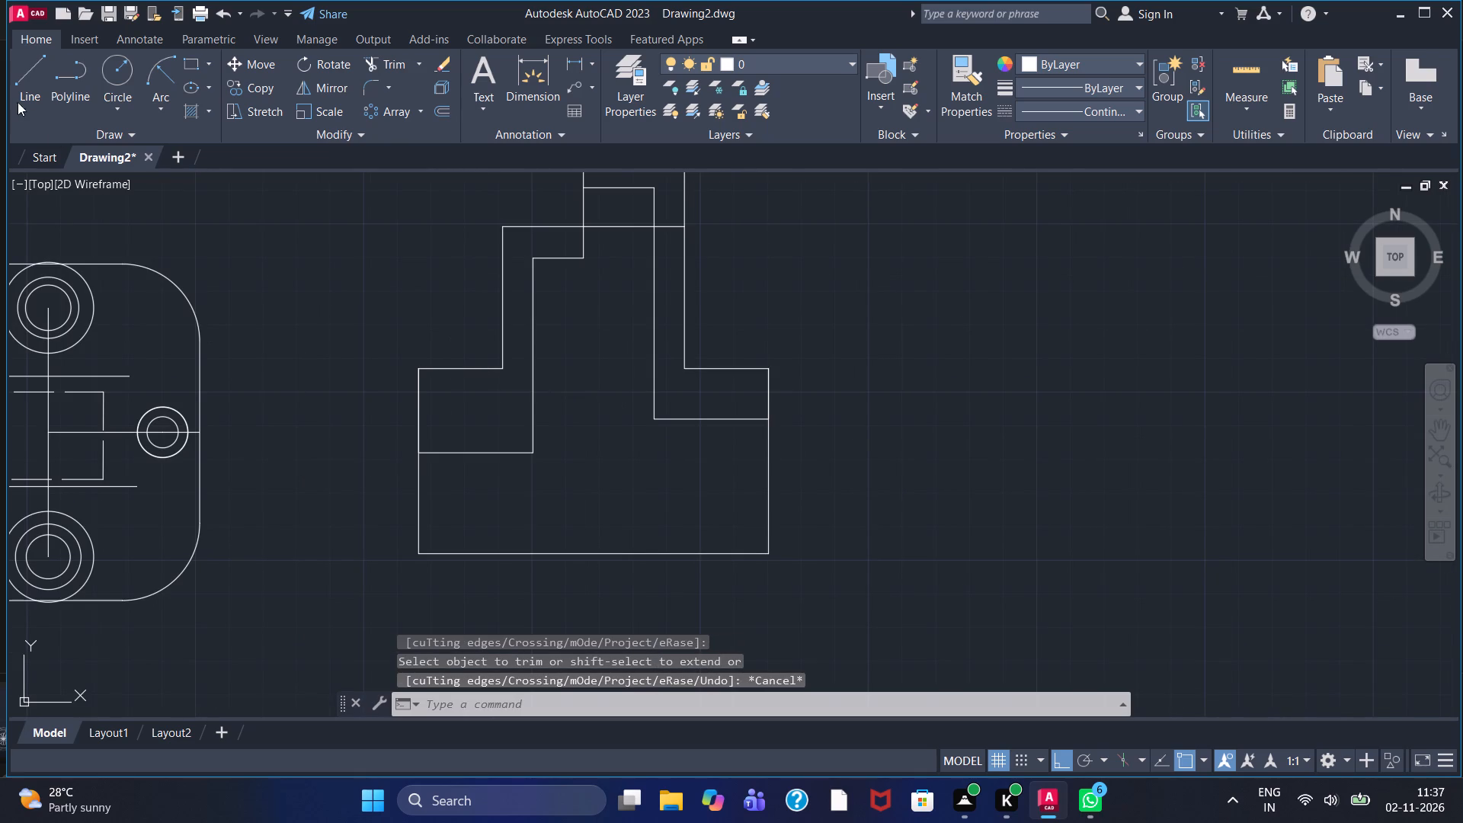
Draw a narrow, open-topped upright strip from just above the left inner ledge to just below the base line.
left_click(31, 94)
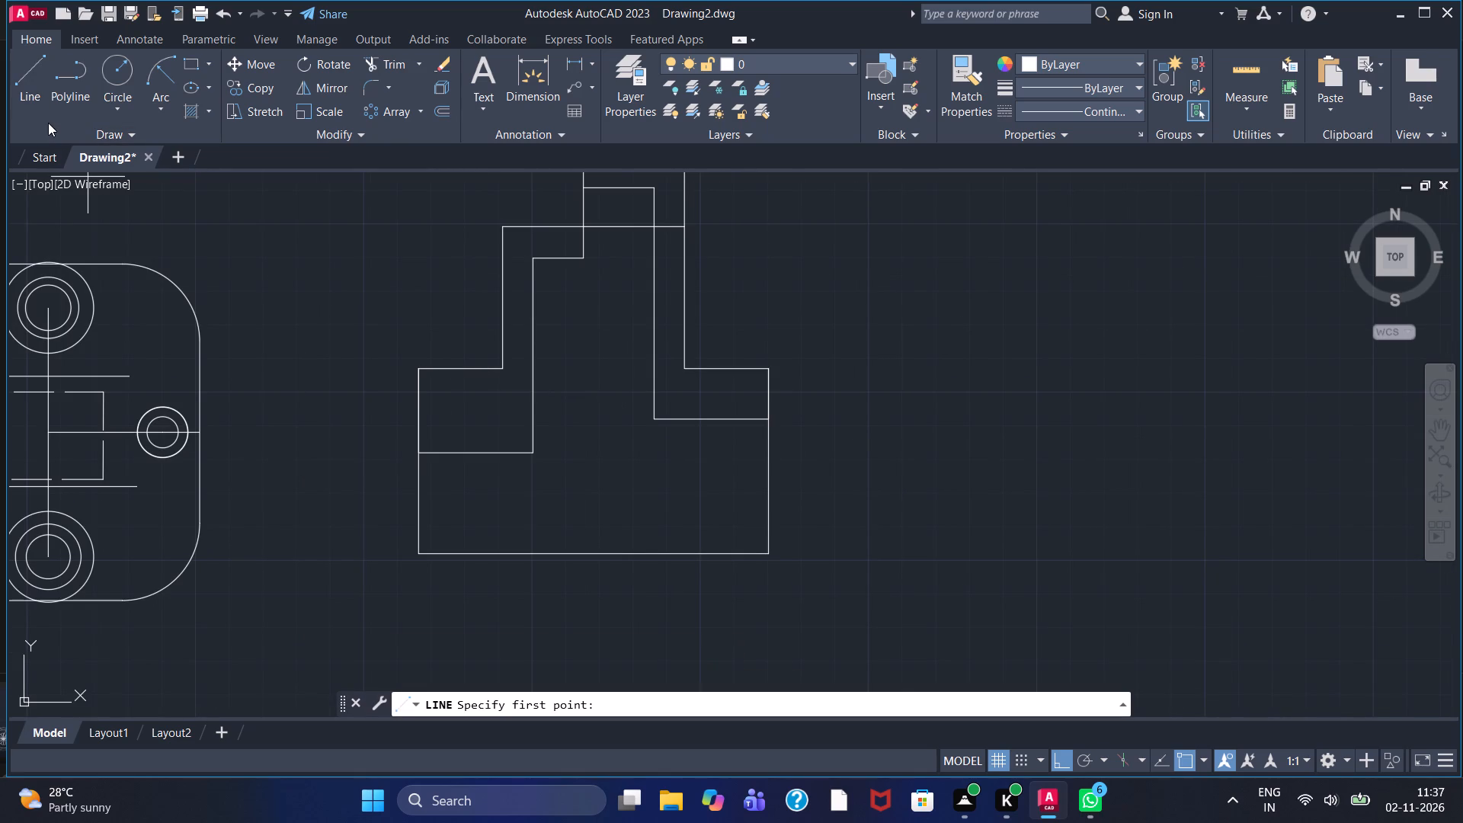
key("Escape")
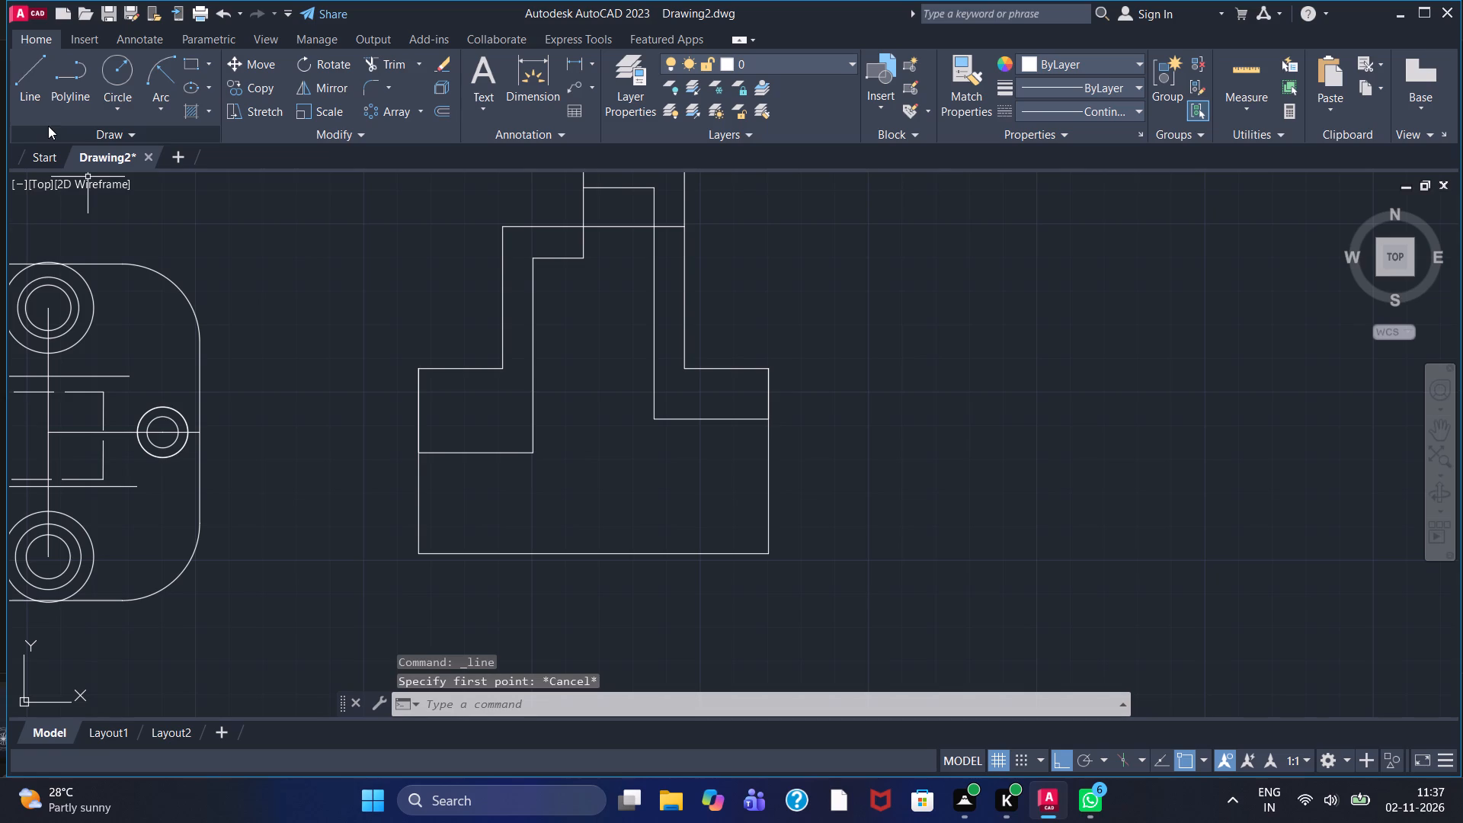
left_click_drag(25, 62, 28, 75)
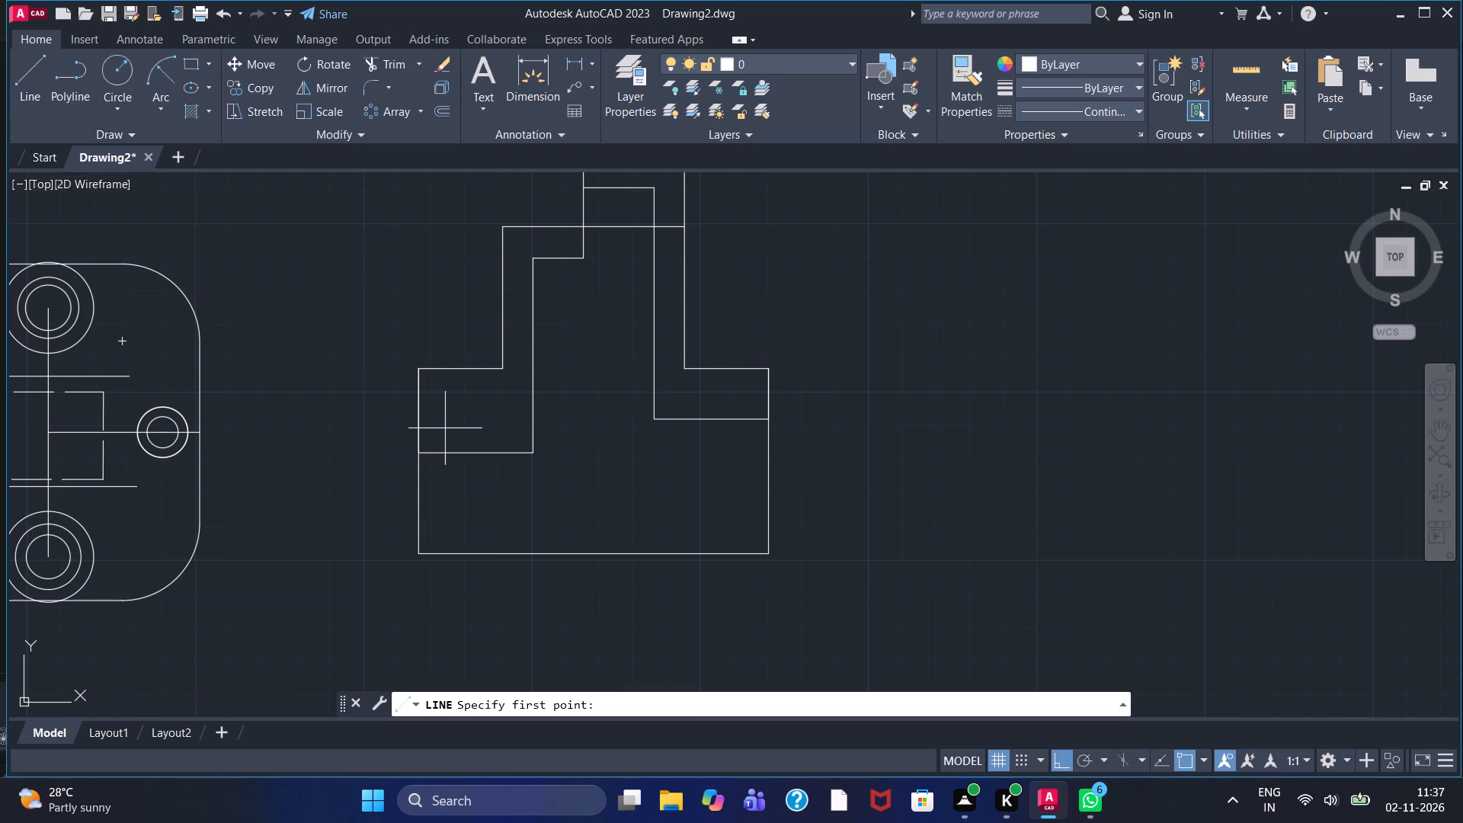
left_click(445, 428)
left_click(447, 574)
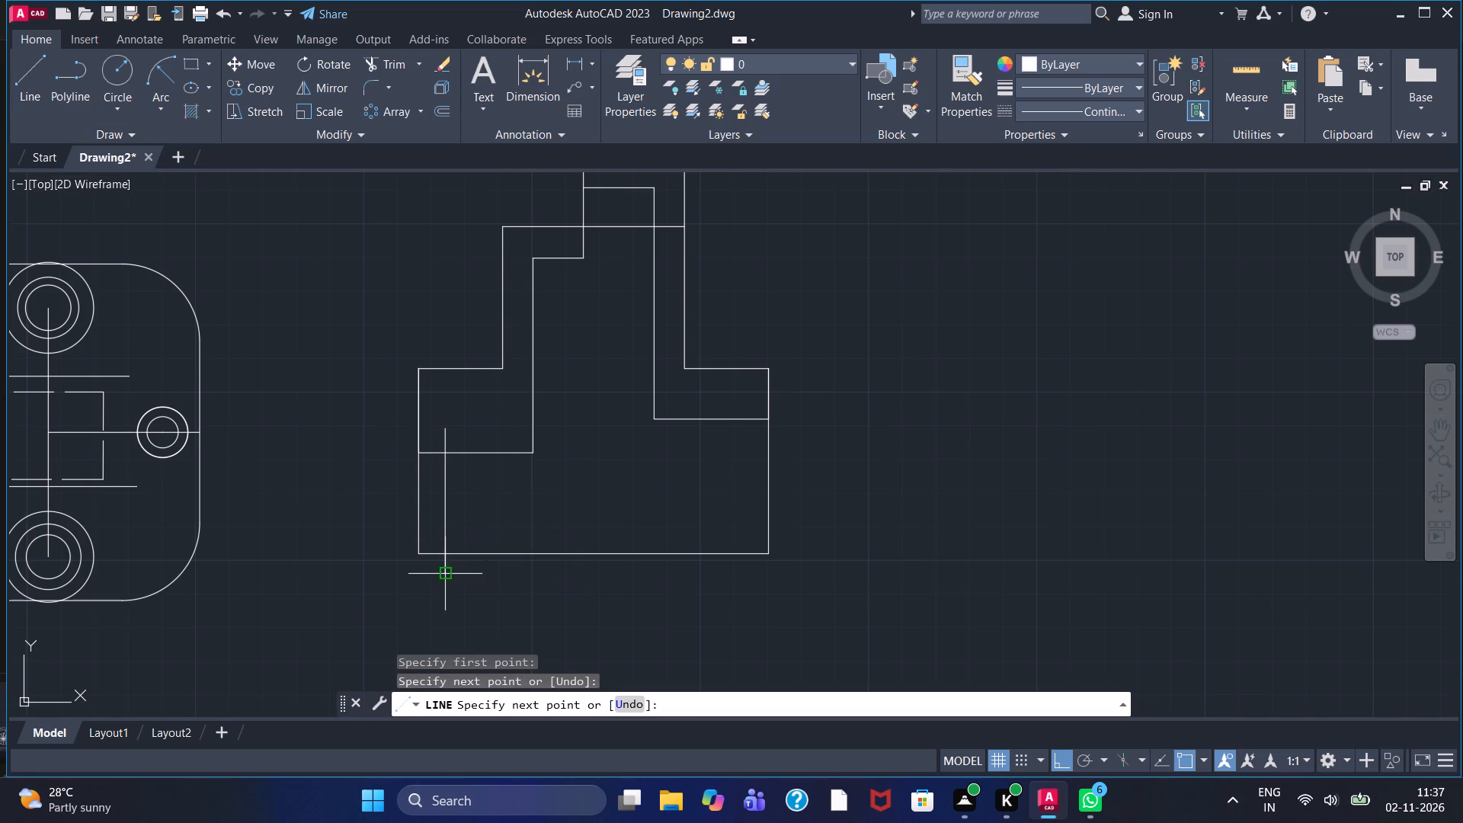
left_click(459, 572)
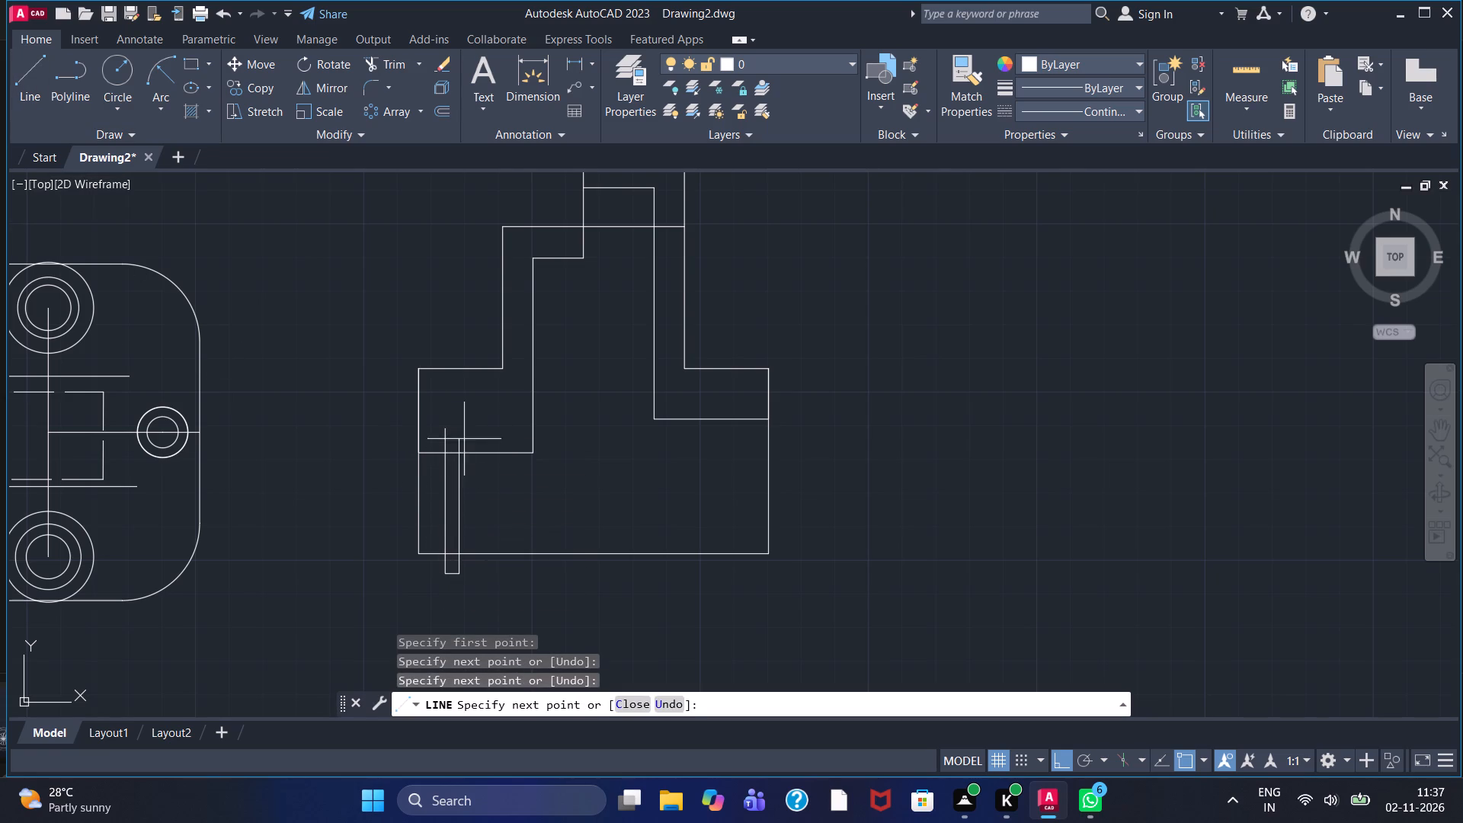
left_click(465, 428)
right_click(465, 428)
left_click(478, 438)
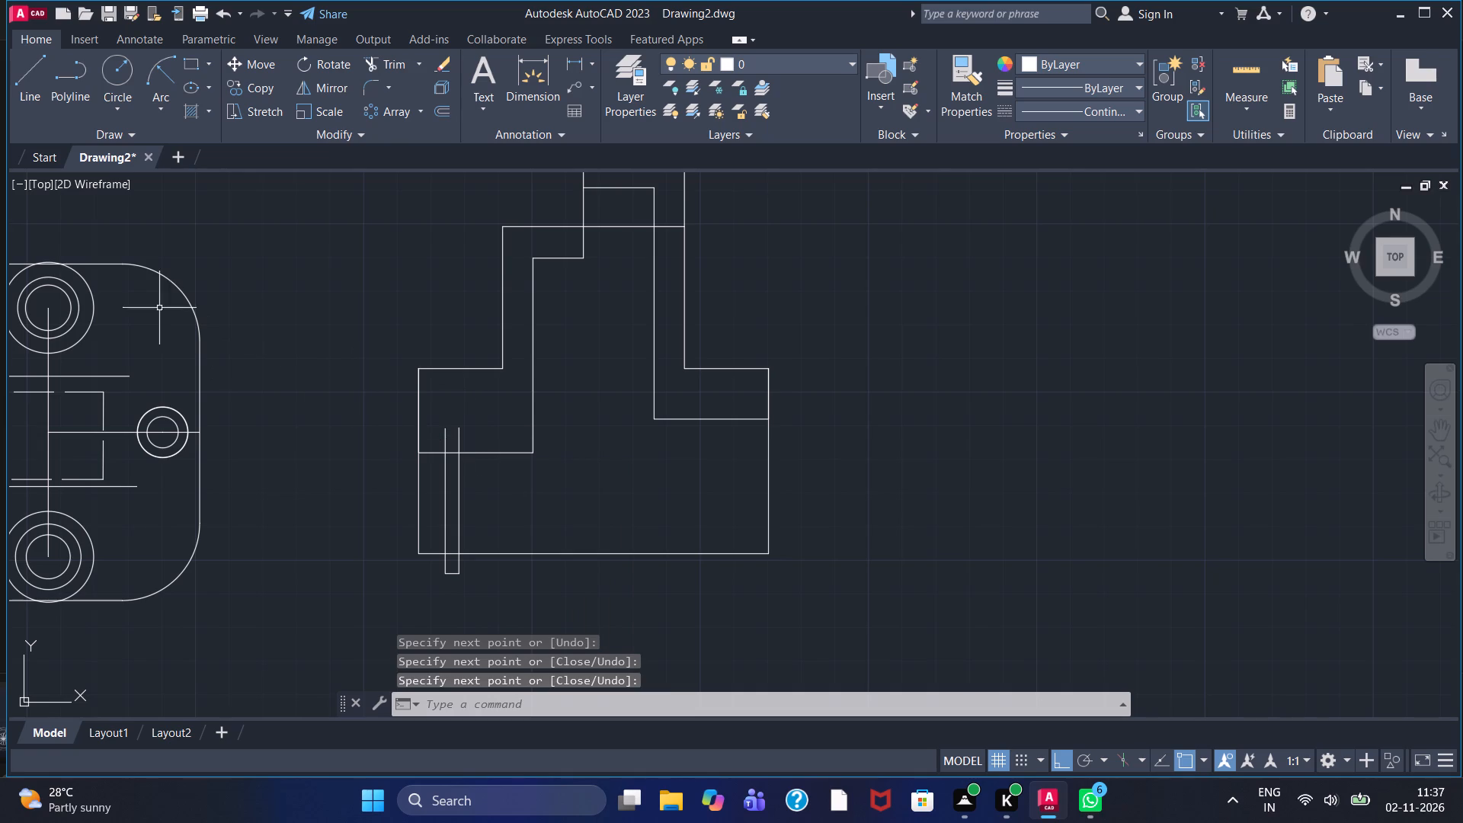
Draw a matching narrow, open-topped strip from just above the right inner ledge to just below the base line.
left_click(28, 104)
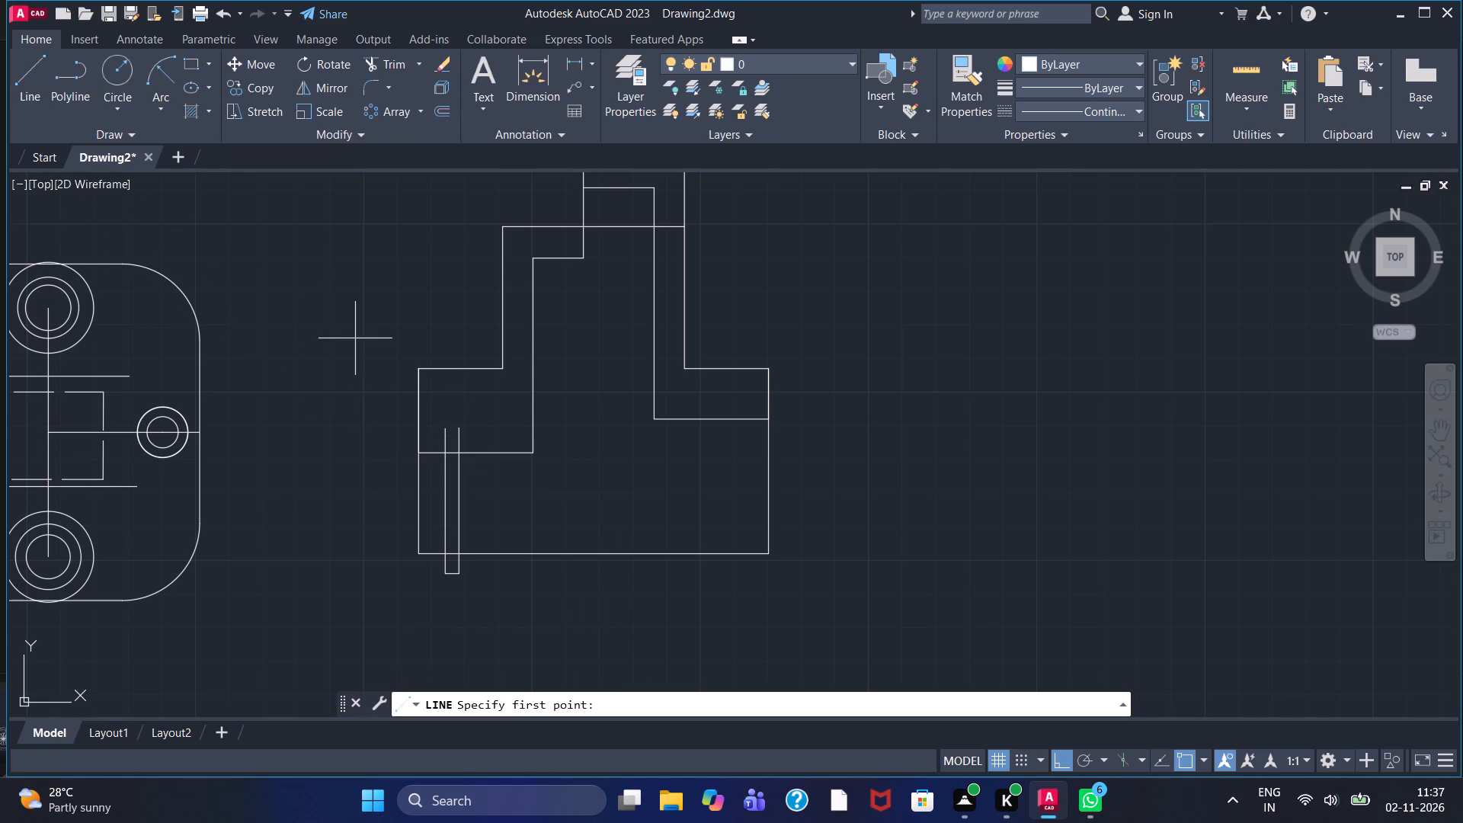
left_click(705, 403)
left_click(706, 567)
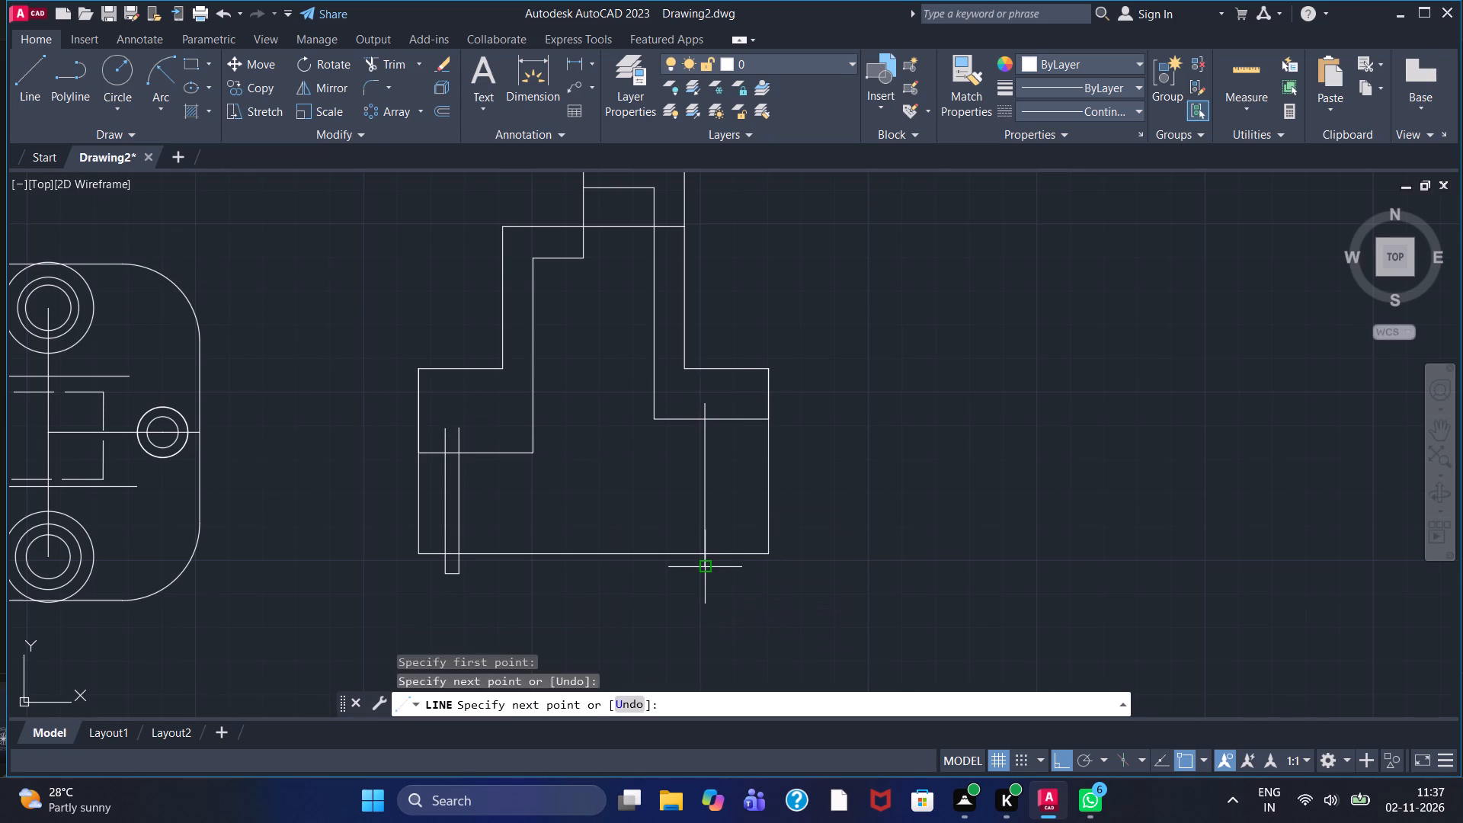
left_click(721, 566)
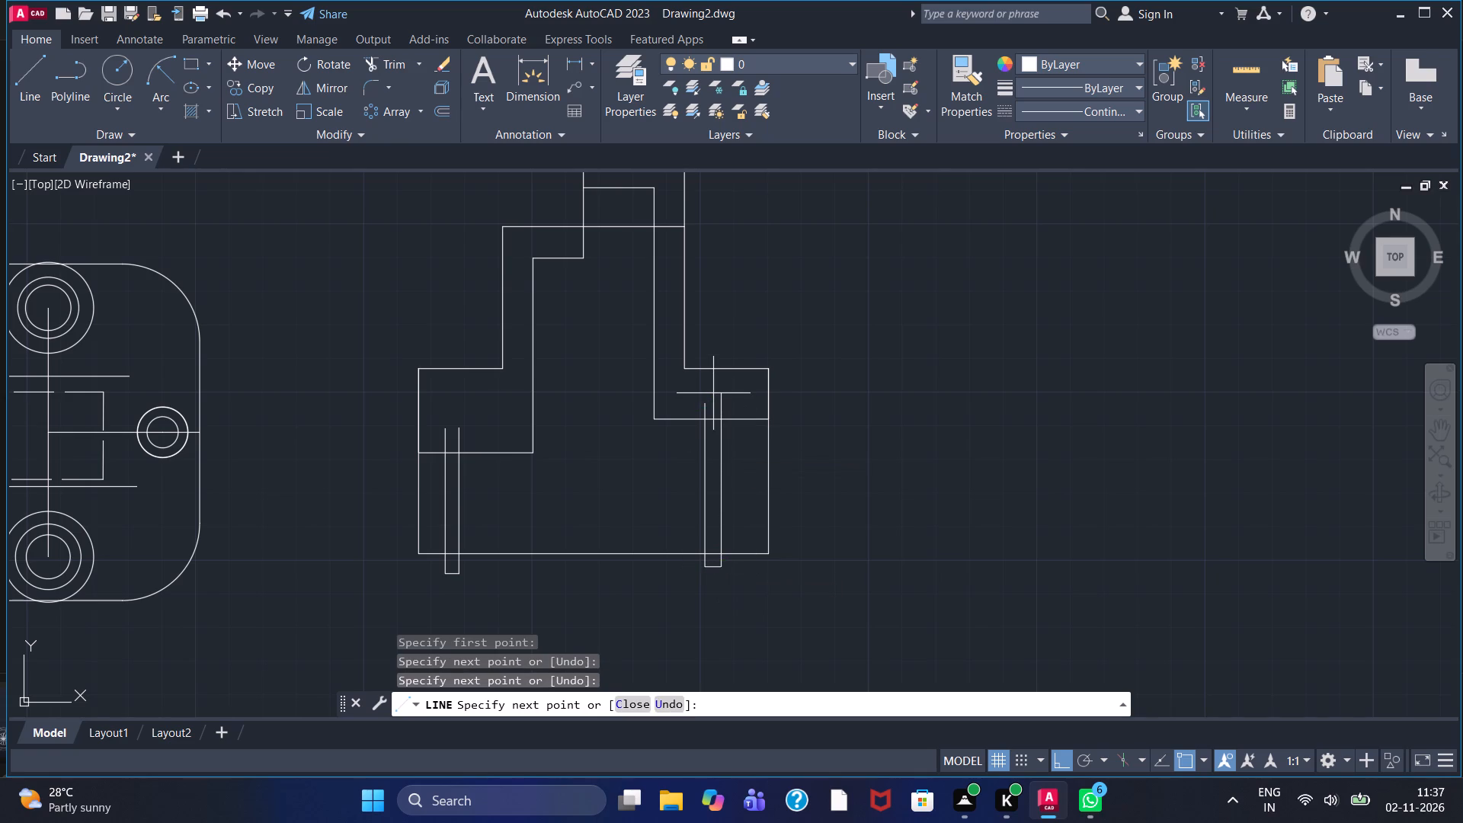
left_click(713, 393)
right_click(712, 390)
left_click(747, 402)
Close the right strip's top with a short horizontal line from its left side's upper end, slightly past its right side.
scroll(725, 408, "up", 3)
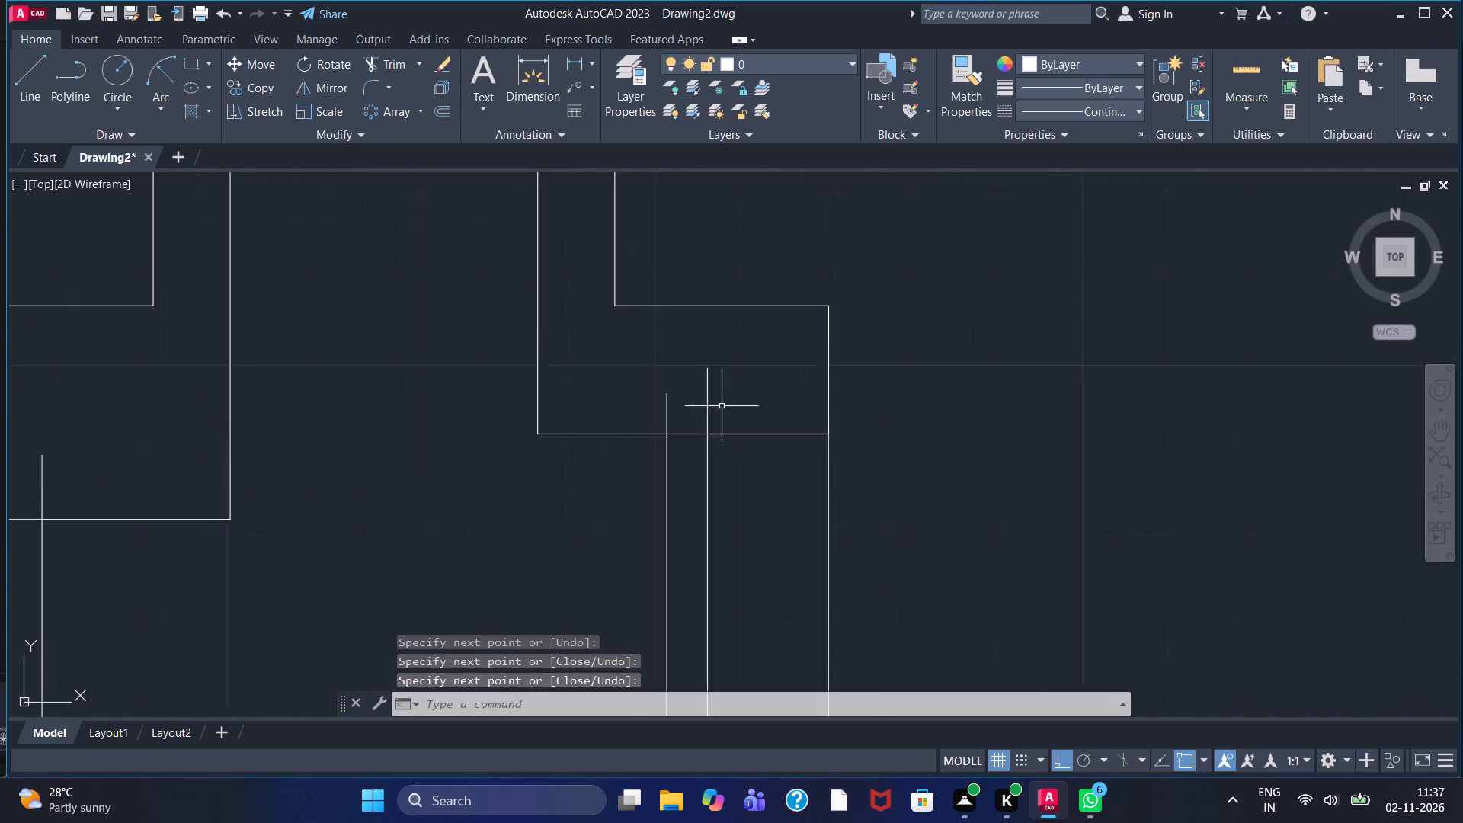
left_click(14, 91)
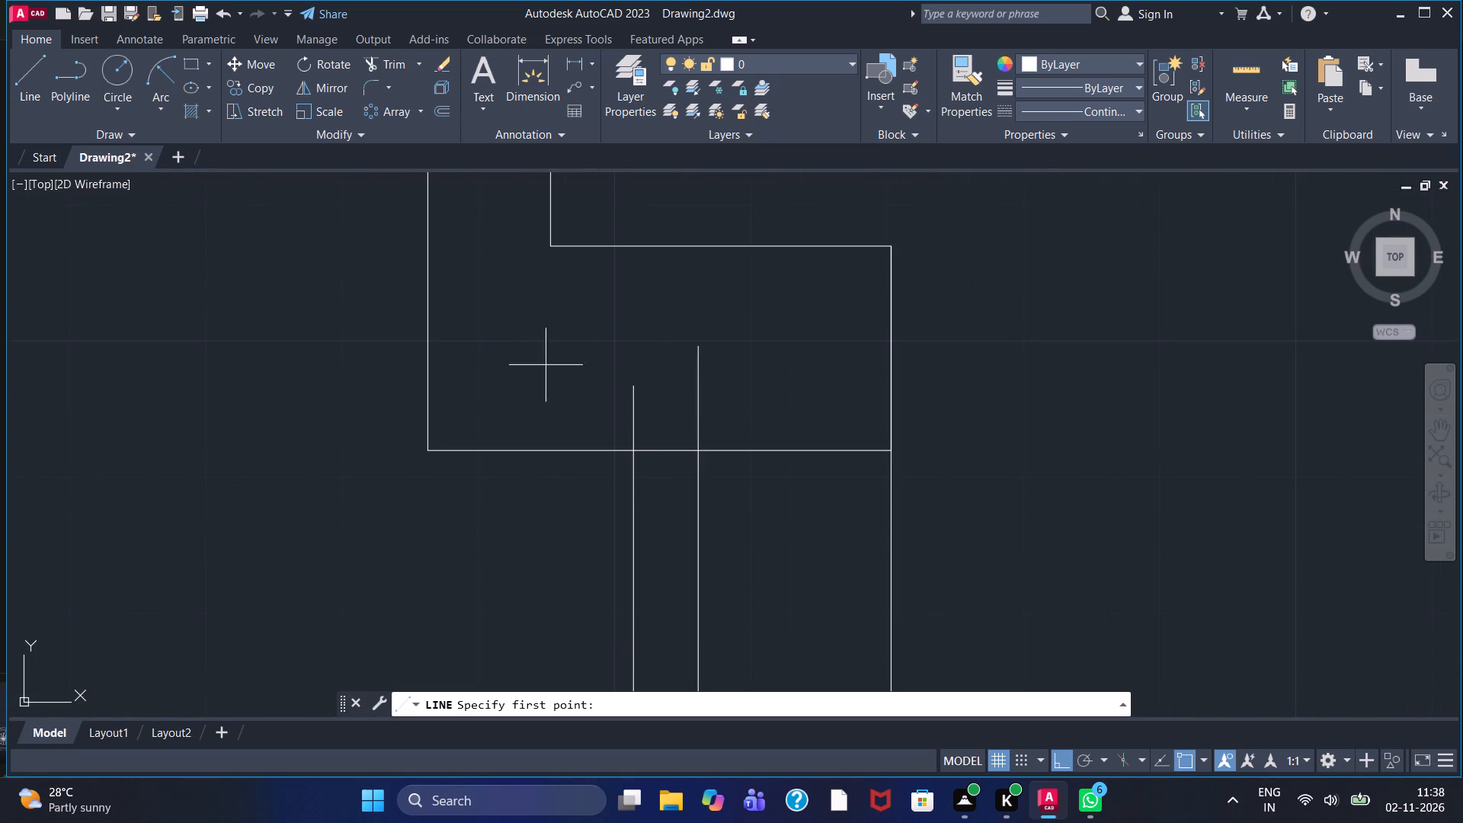
left_click_drag(634, 386, 645, 386)
left_click(718, 390)
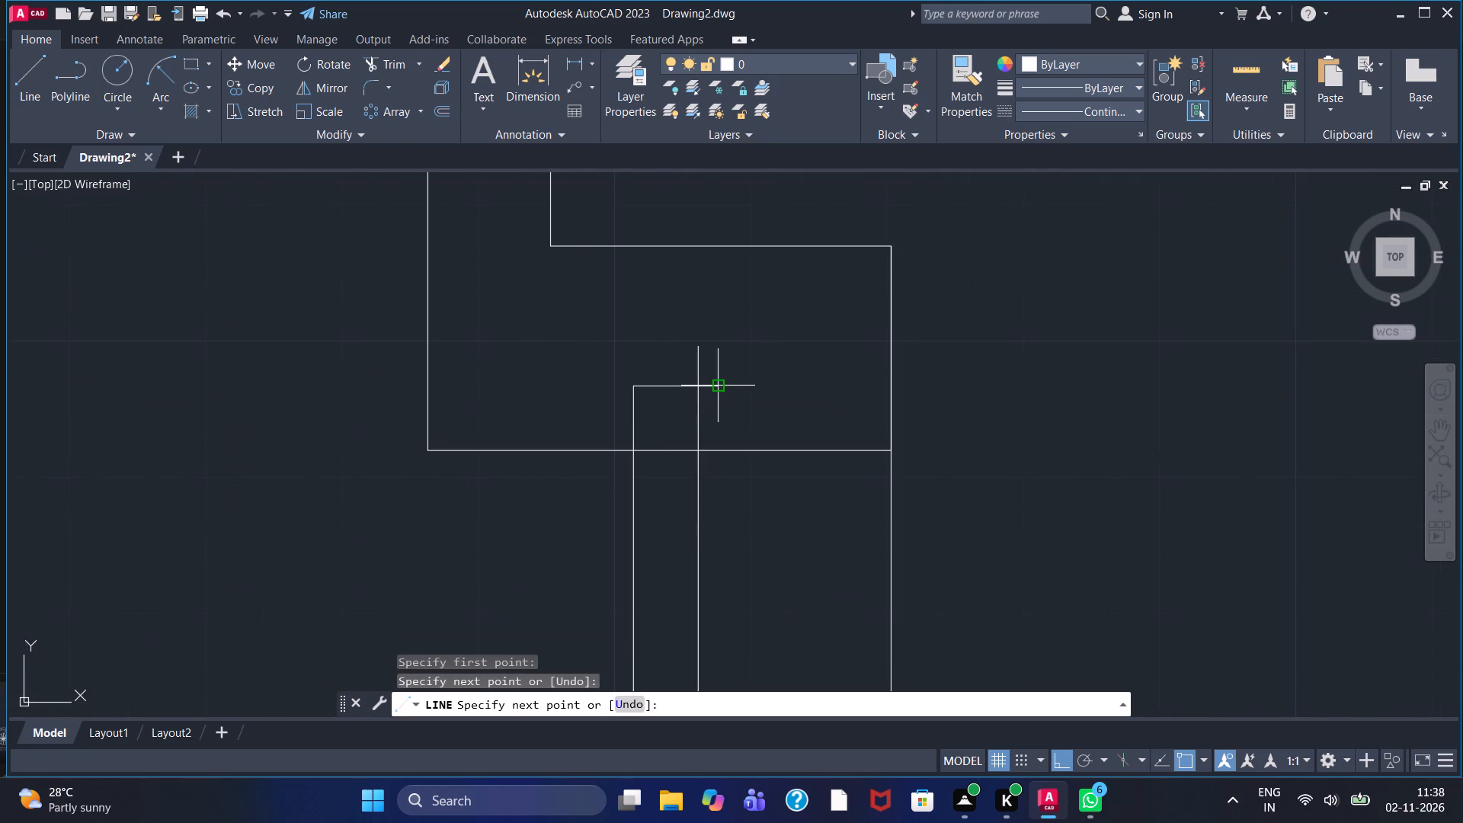
right_click(718, 390)
double_click(736, 406)
scroll(533, 379, "down", 2)
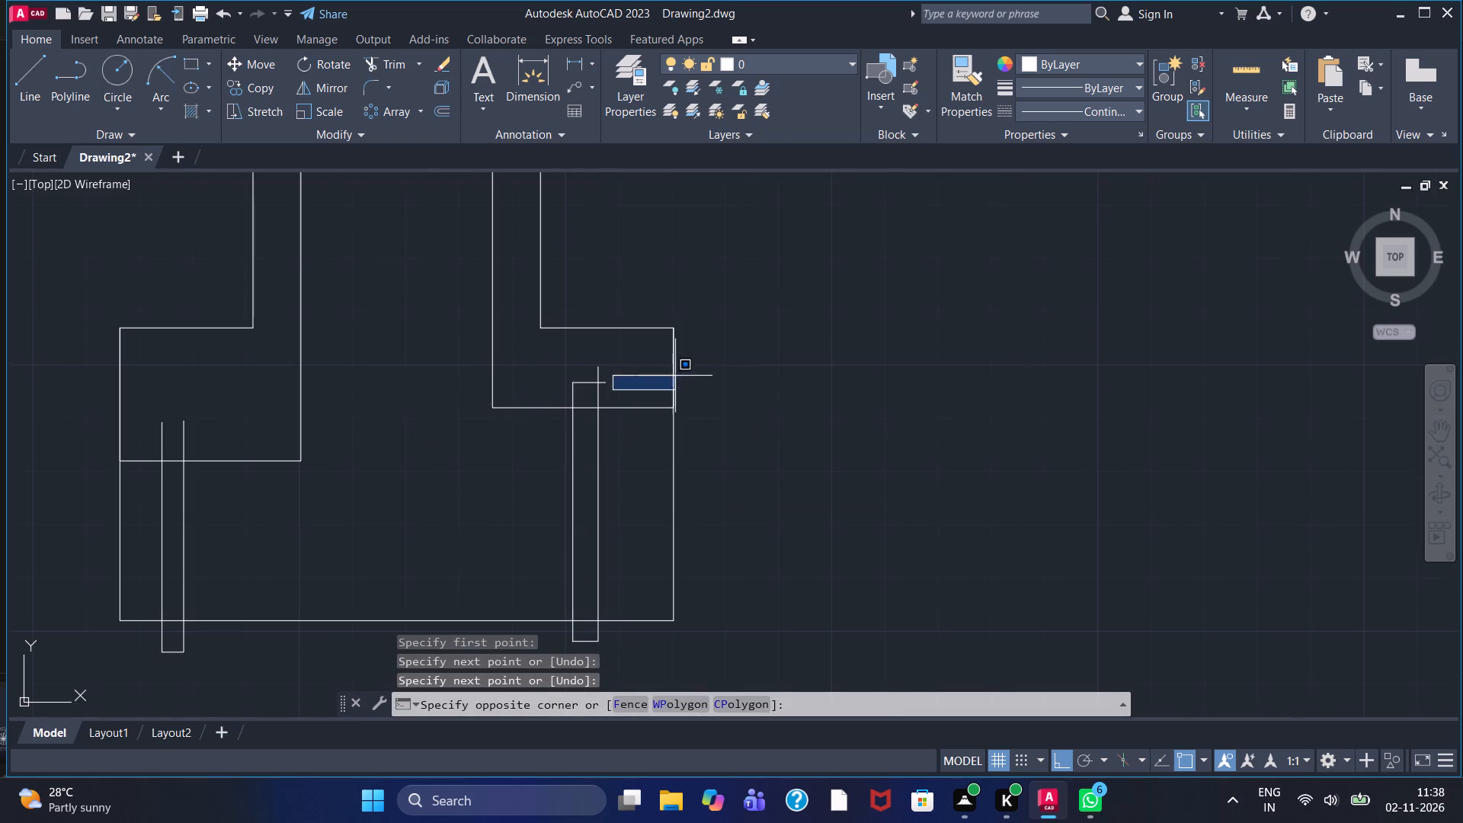
left_click(623, 389)
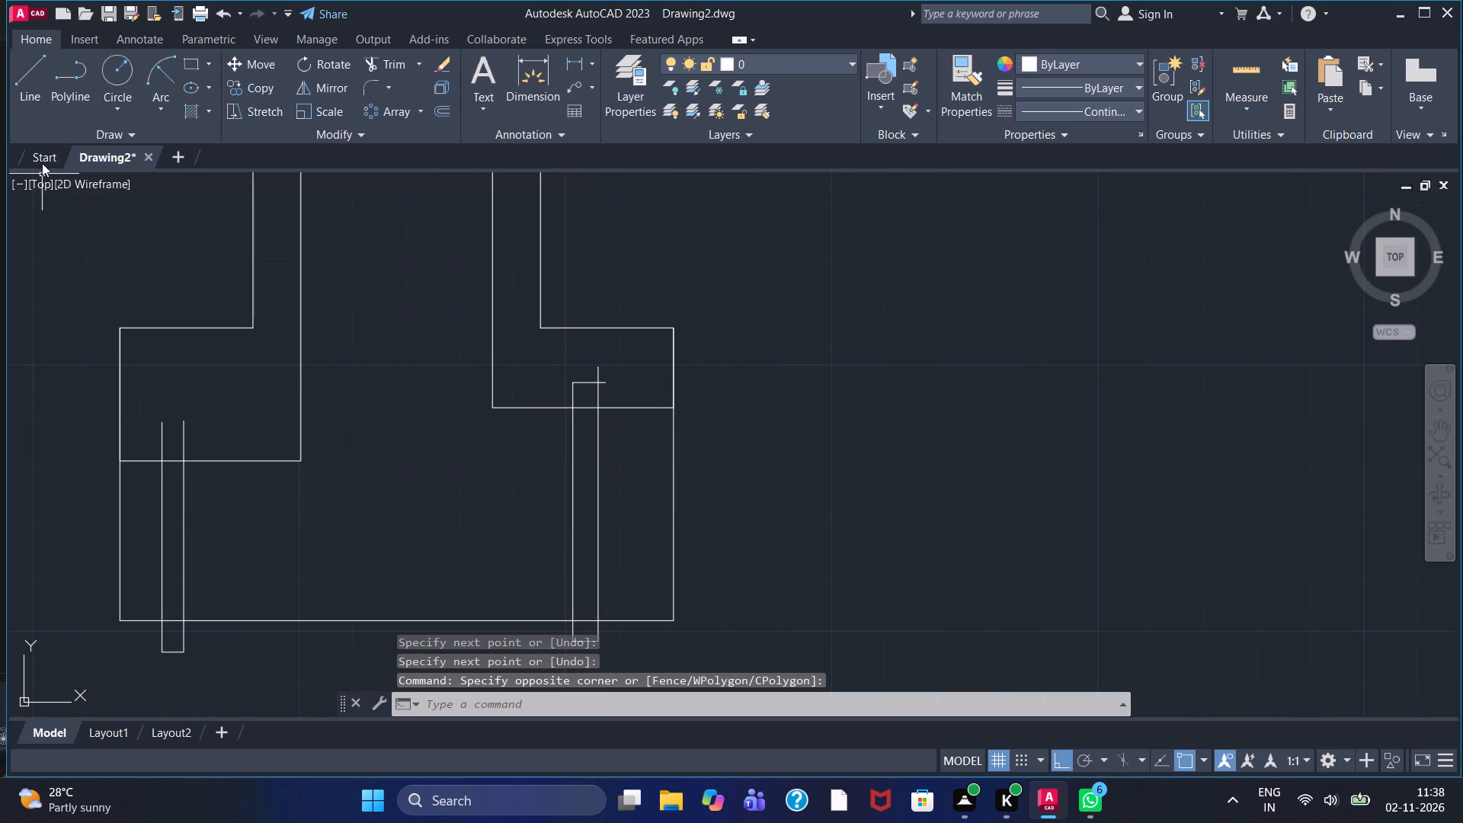
Close the left strip's top with a short horizontal line from its left side's upper end, past its right side.
left_click(30, 98)
scroll(184, 392, "up", 1)
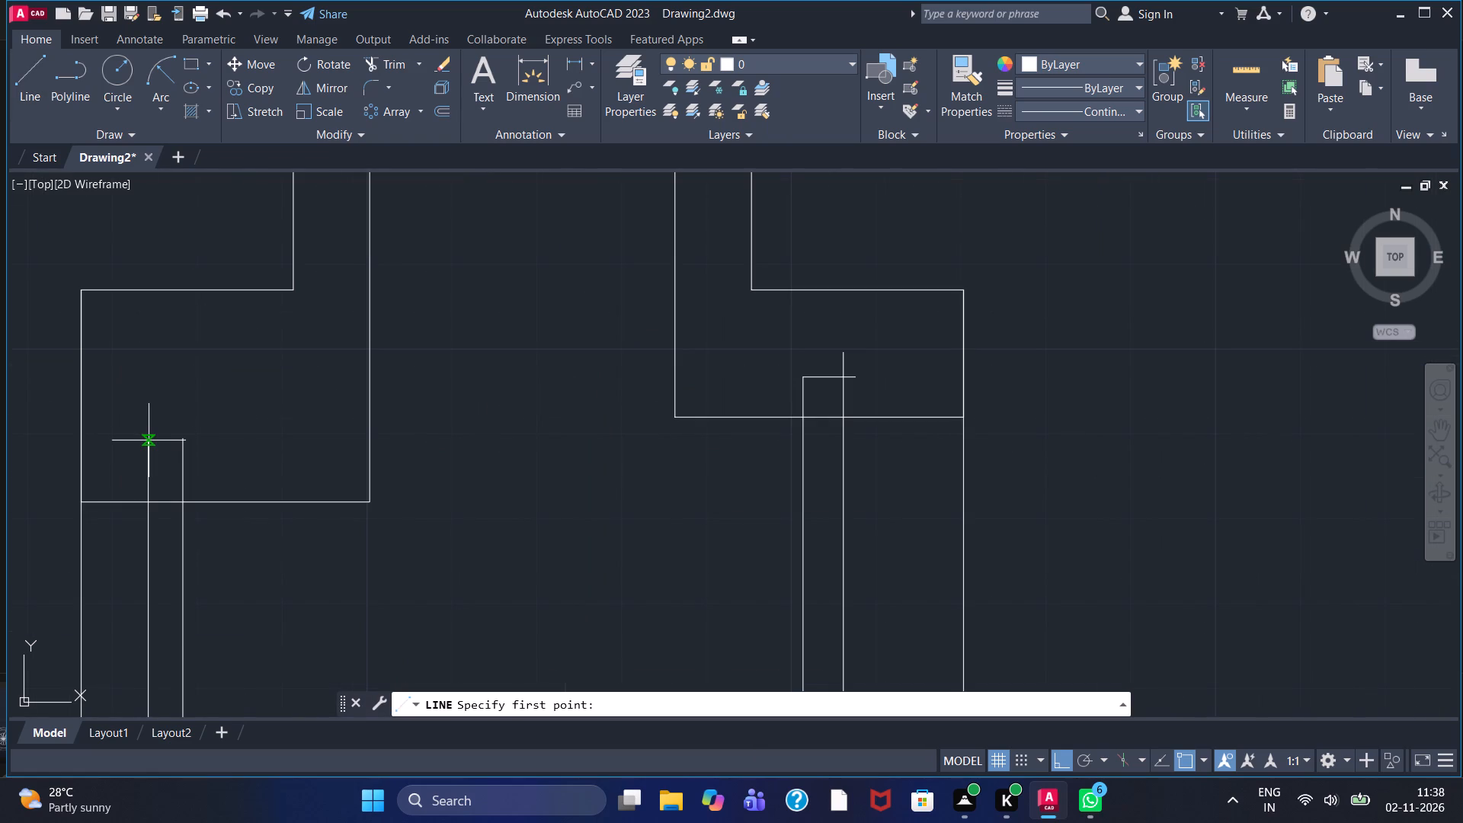
left_click_drag(151, 438, 161, 439)
left_click(217, 436)
right_click(217, 436)
left_click(235, 438)
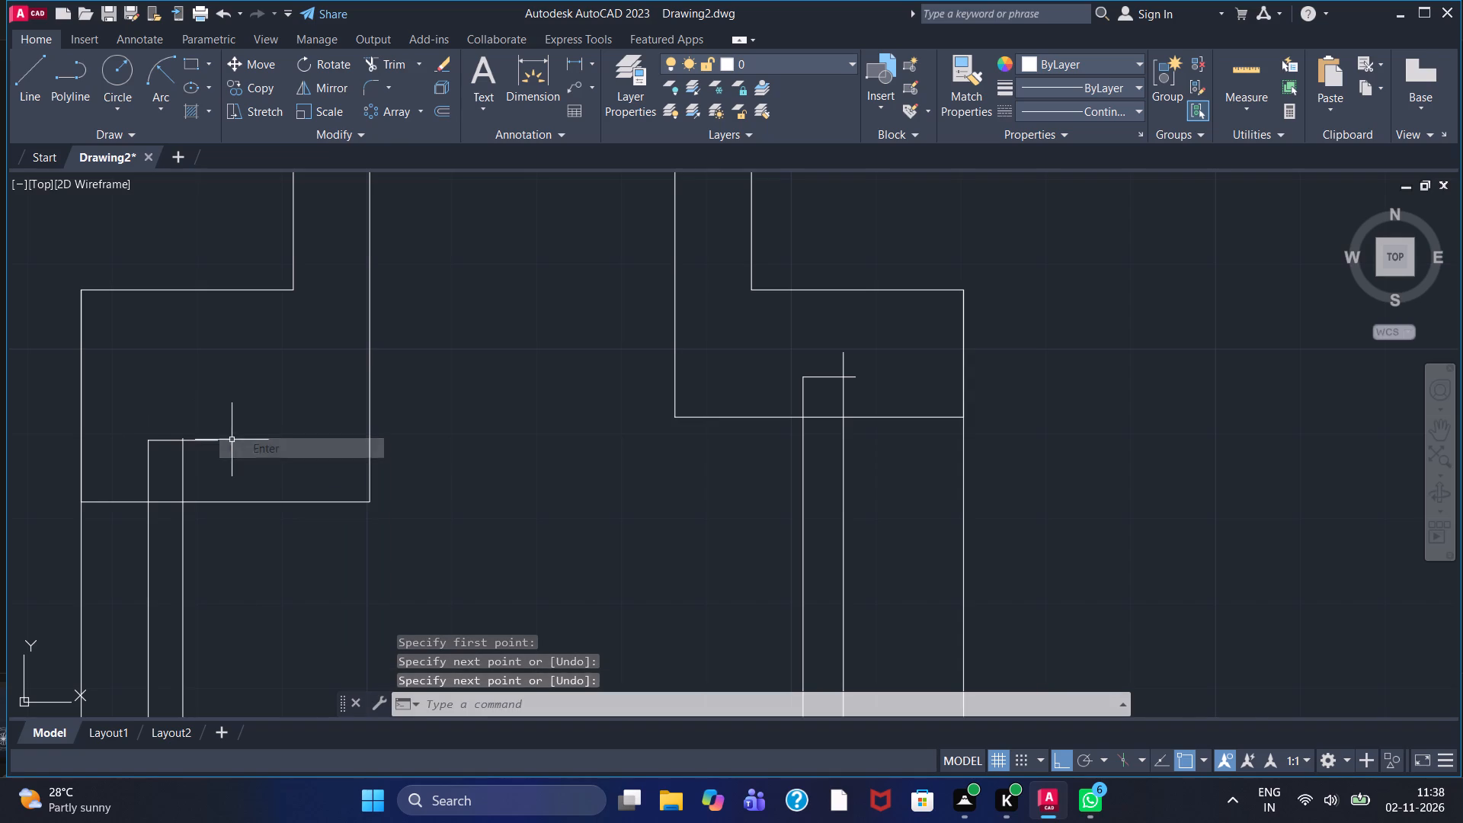
Trim the line ends overhanging the top right corners of both narrow strips in the stepped end view.
scroll(149, 450, "up", 2)
scroll(195, 409, "up", 2)
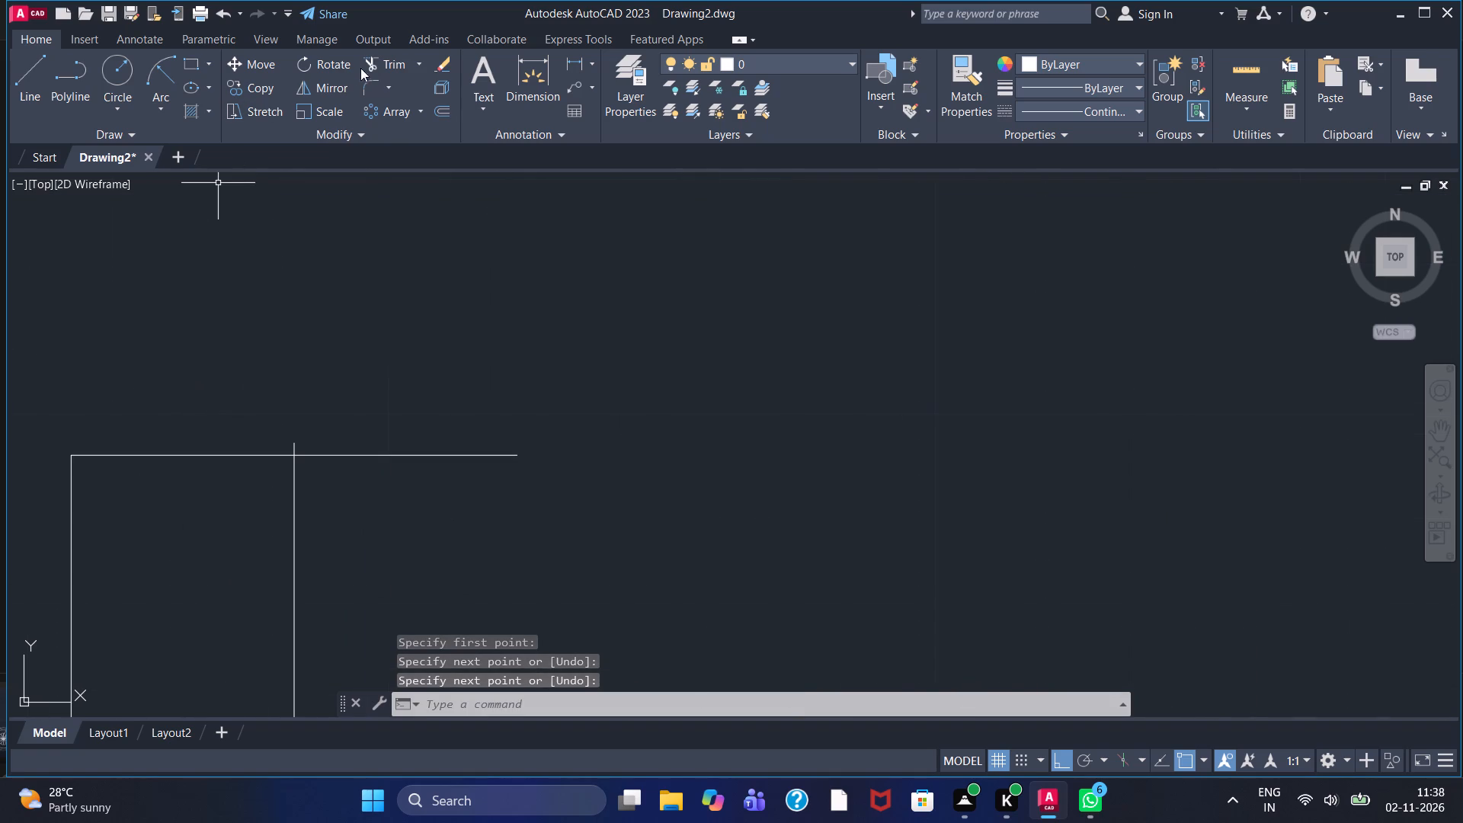
left_click(378, 61)
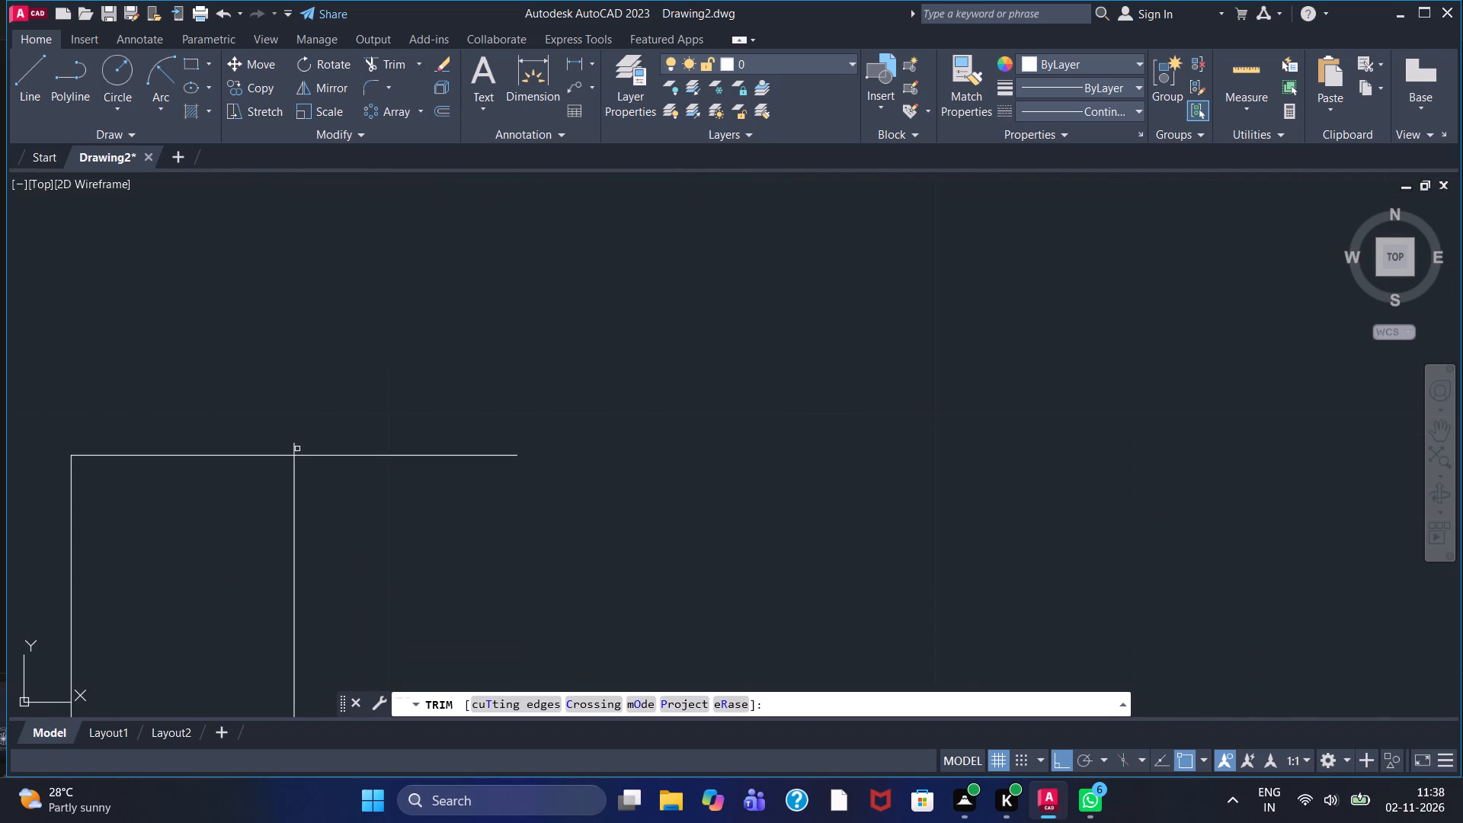
left_click(296, 449)
left_click(323, 453)
scroll(480, 489, "down", 3)
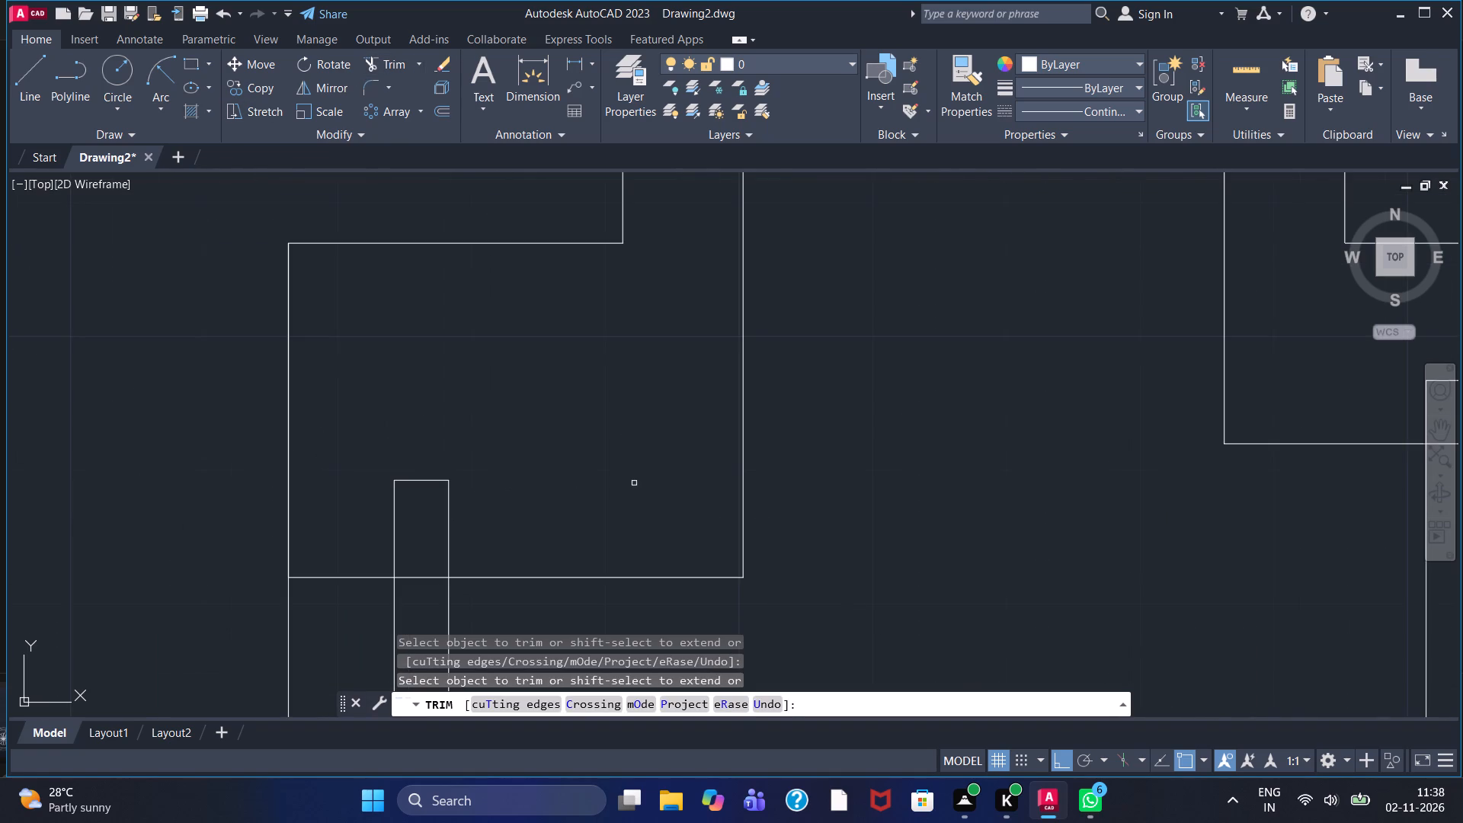
middle_click_drag(649, 482, 294, 482)
scroll(722, 475, "down", 1)
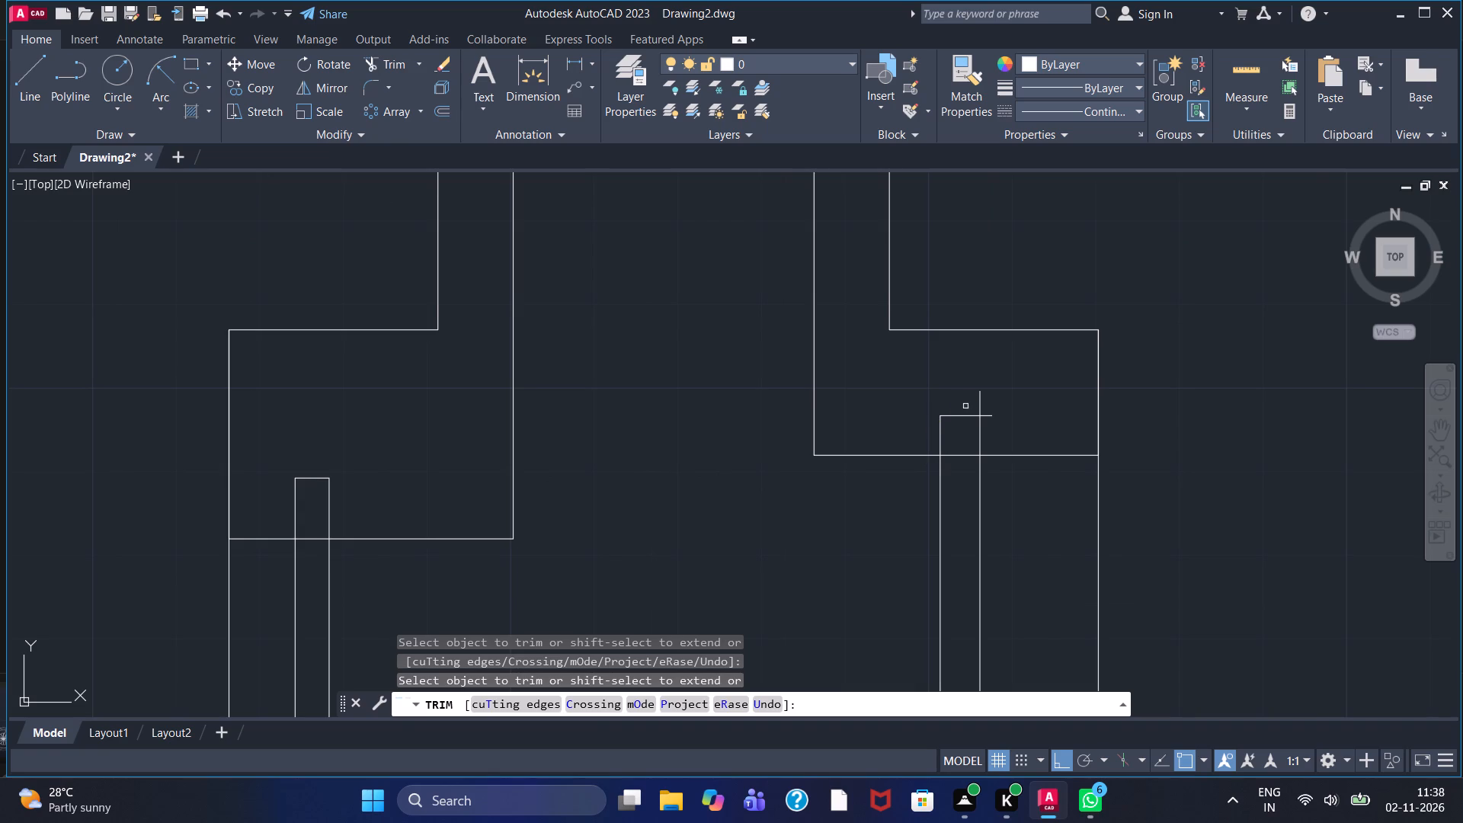
left_click(981, 402)
double_click(988, 417)
Trim the right strip's sides below the base line and remove its leftover bottom closing line.
scroll(982, 484, "down", 2)
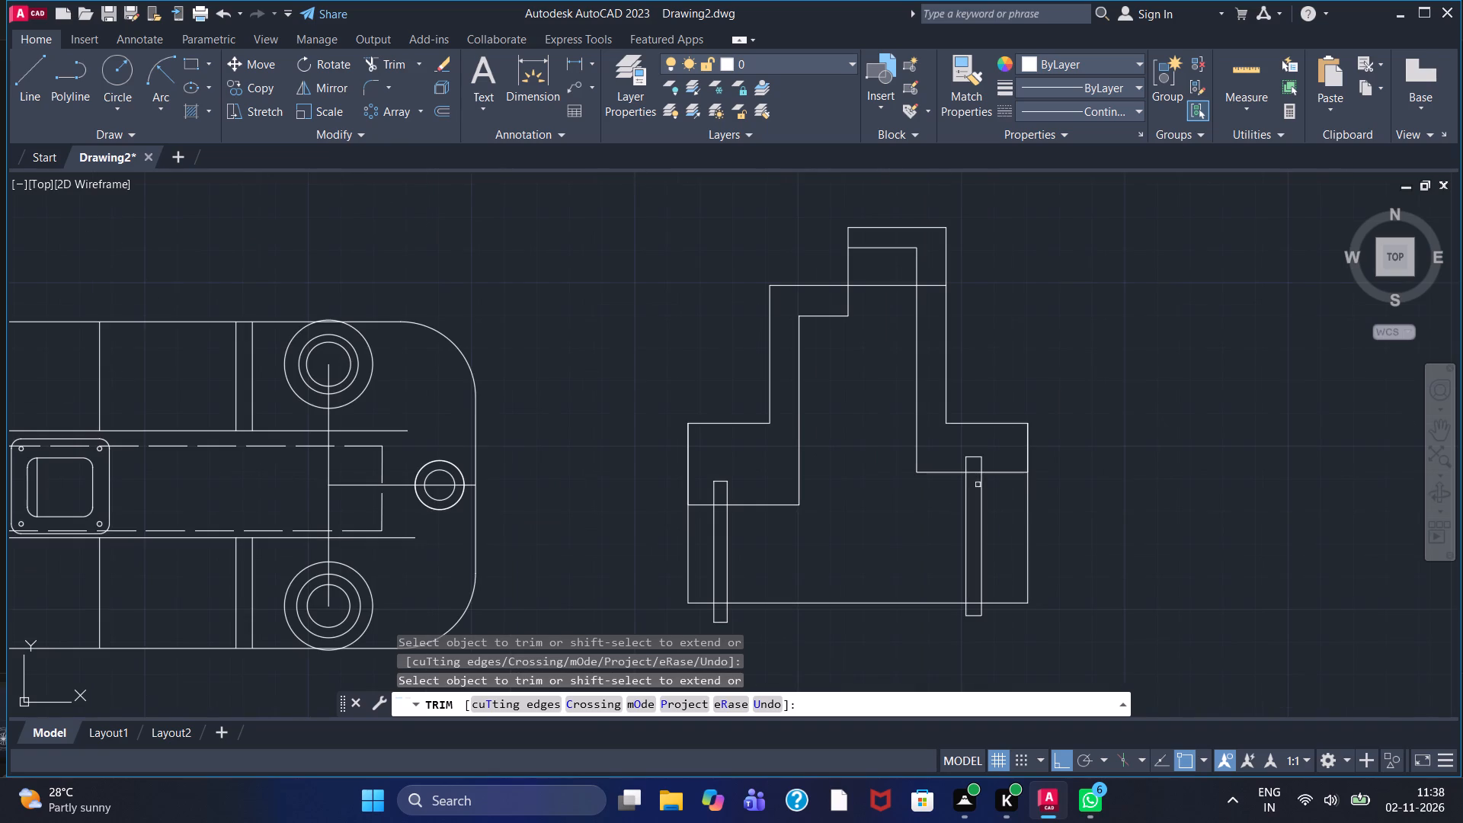
middle_click_drag(882, 525, 802, 406)
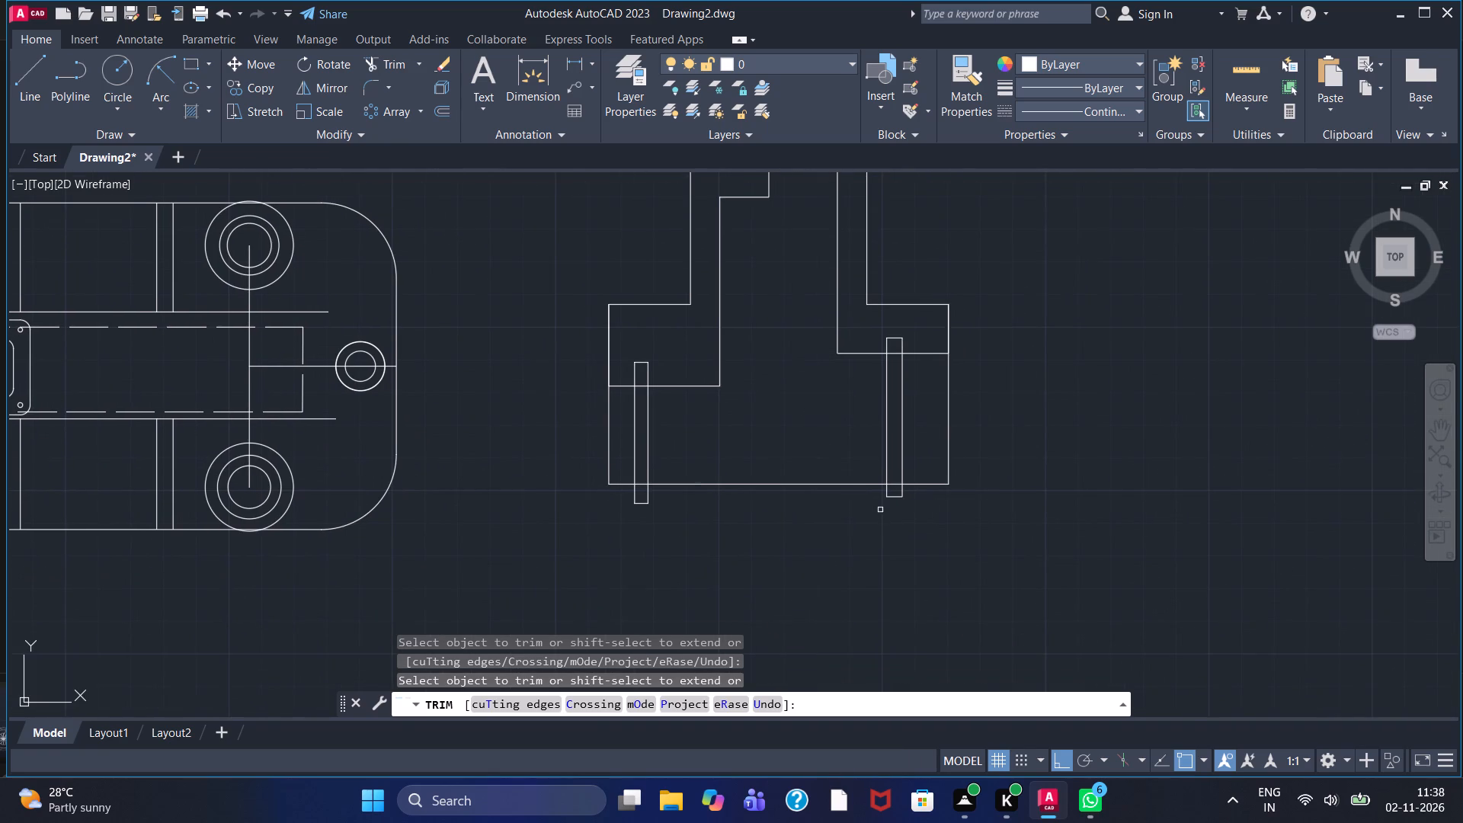
scroll(877, 504, "up", 3)
left_click_drag(887, 482, 999, 454)
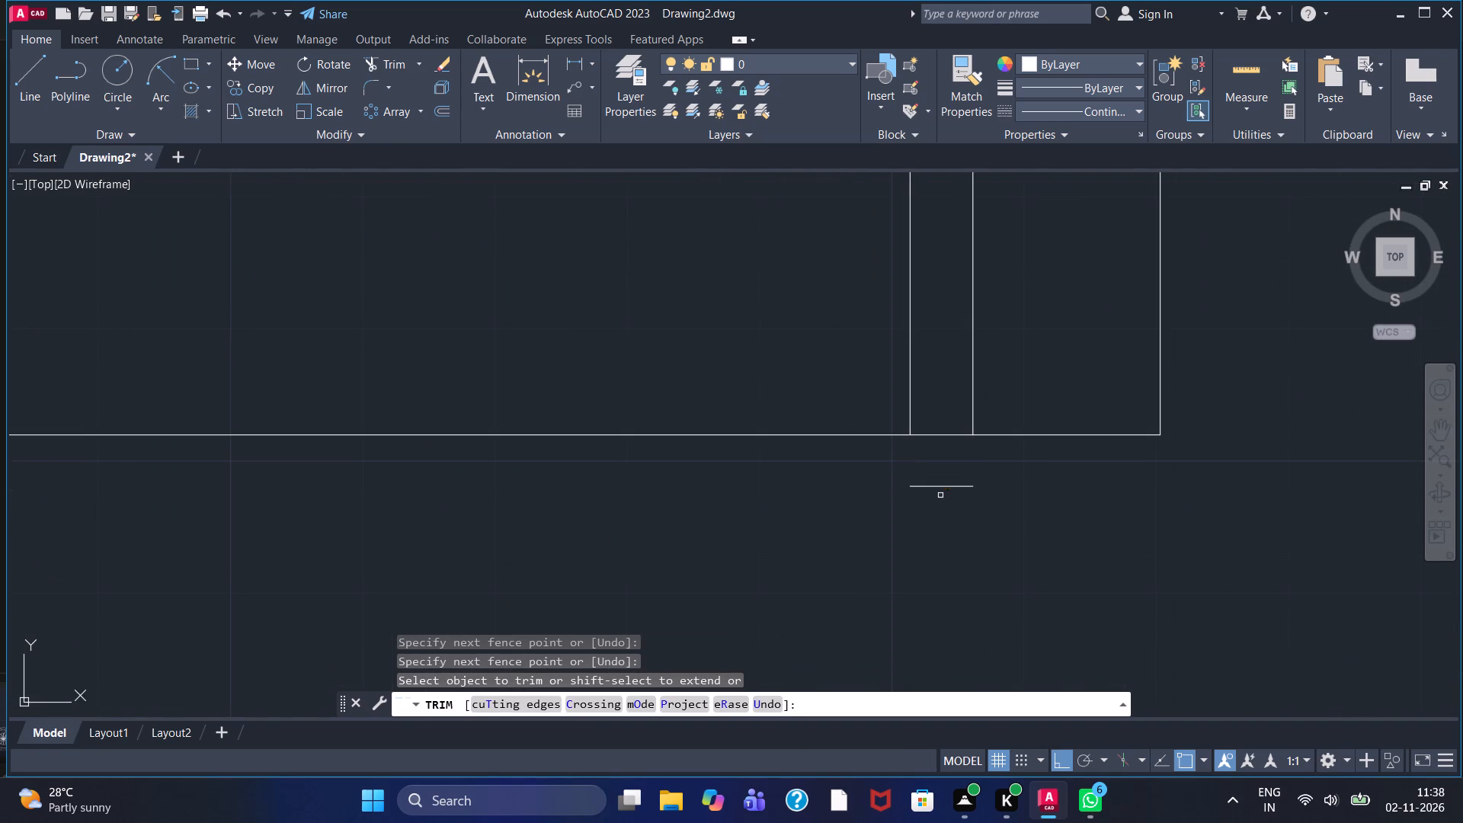
left_click_drag(940, 492, 935, 480)
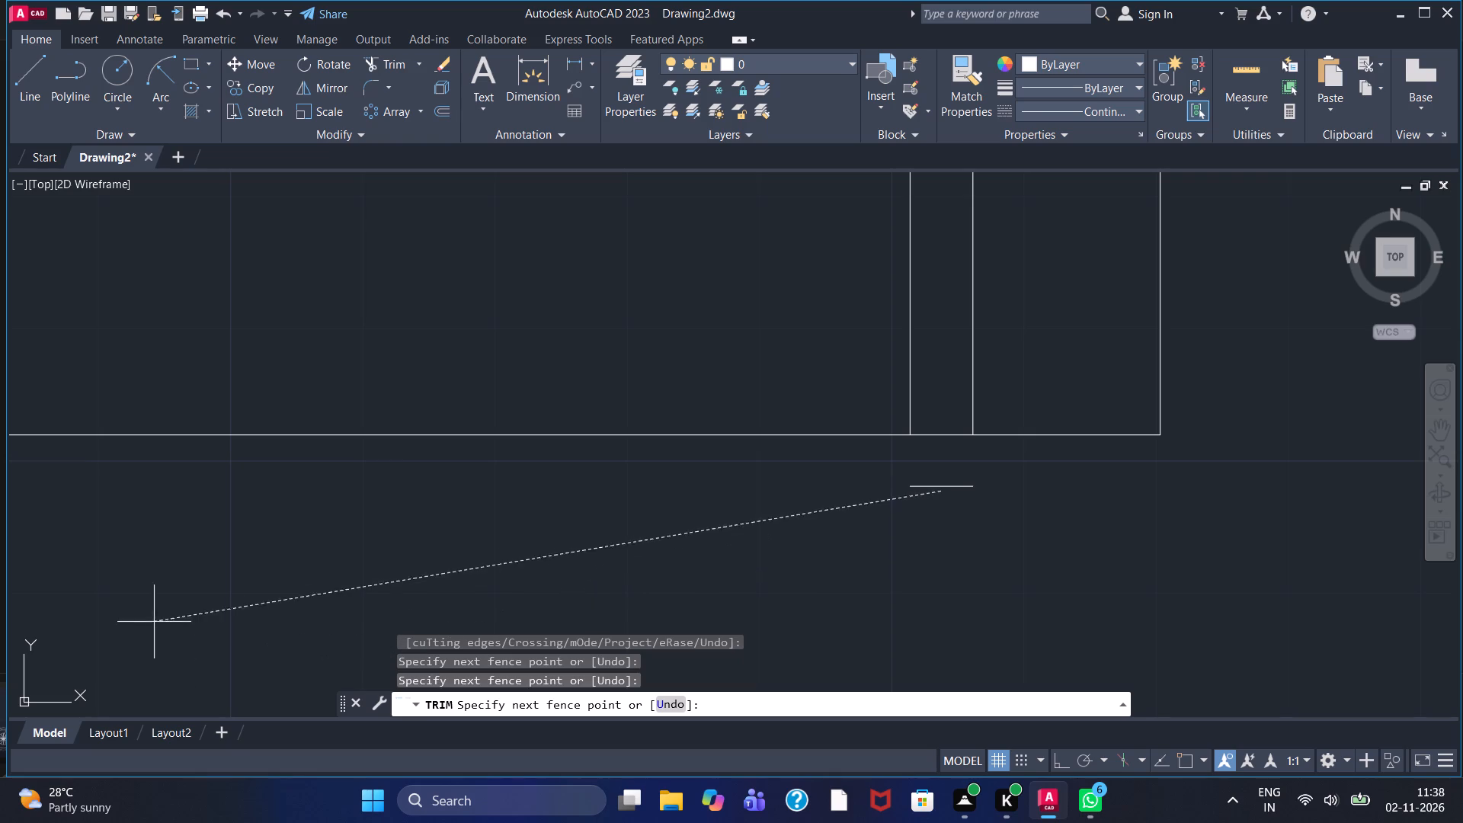
left_click(944, 470)
scroll(248, 642, "down", 1)
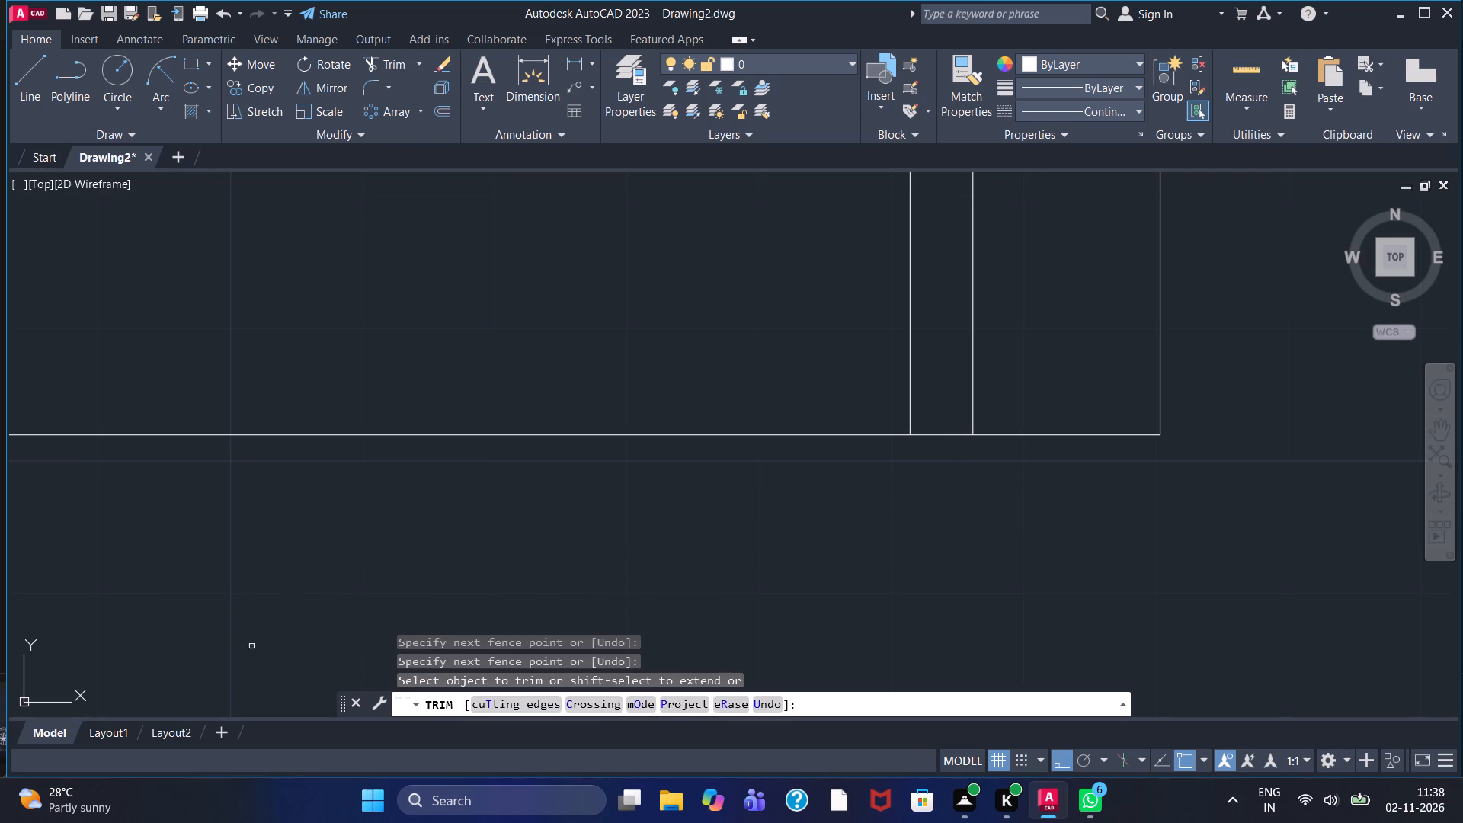
Trim the left strip's sides below the base line and remove its leftover bottom closing line.
scroll(242, 626, "down", 1)
middle_click_drag(208, 583, 623, 491)
scroll(518, 514, "up", 2)
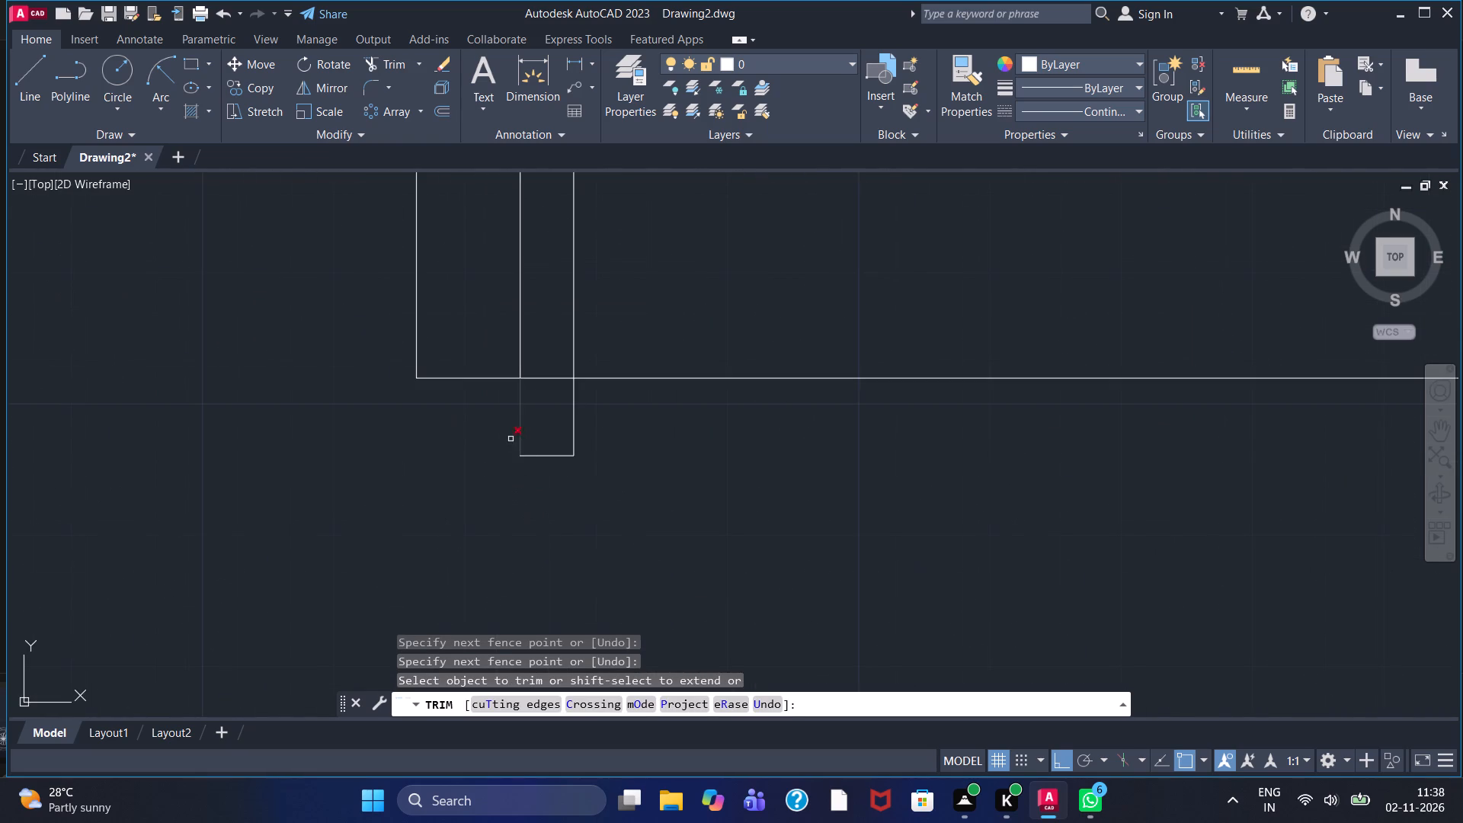
left_click_drag(500, 435, 597, 418)
left_click_drag(536, 448, 522, 484)
key("Escape")
scroll(527, 488, "down", 2)
middle_click_drag(527, 488, 512, 557)
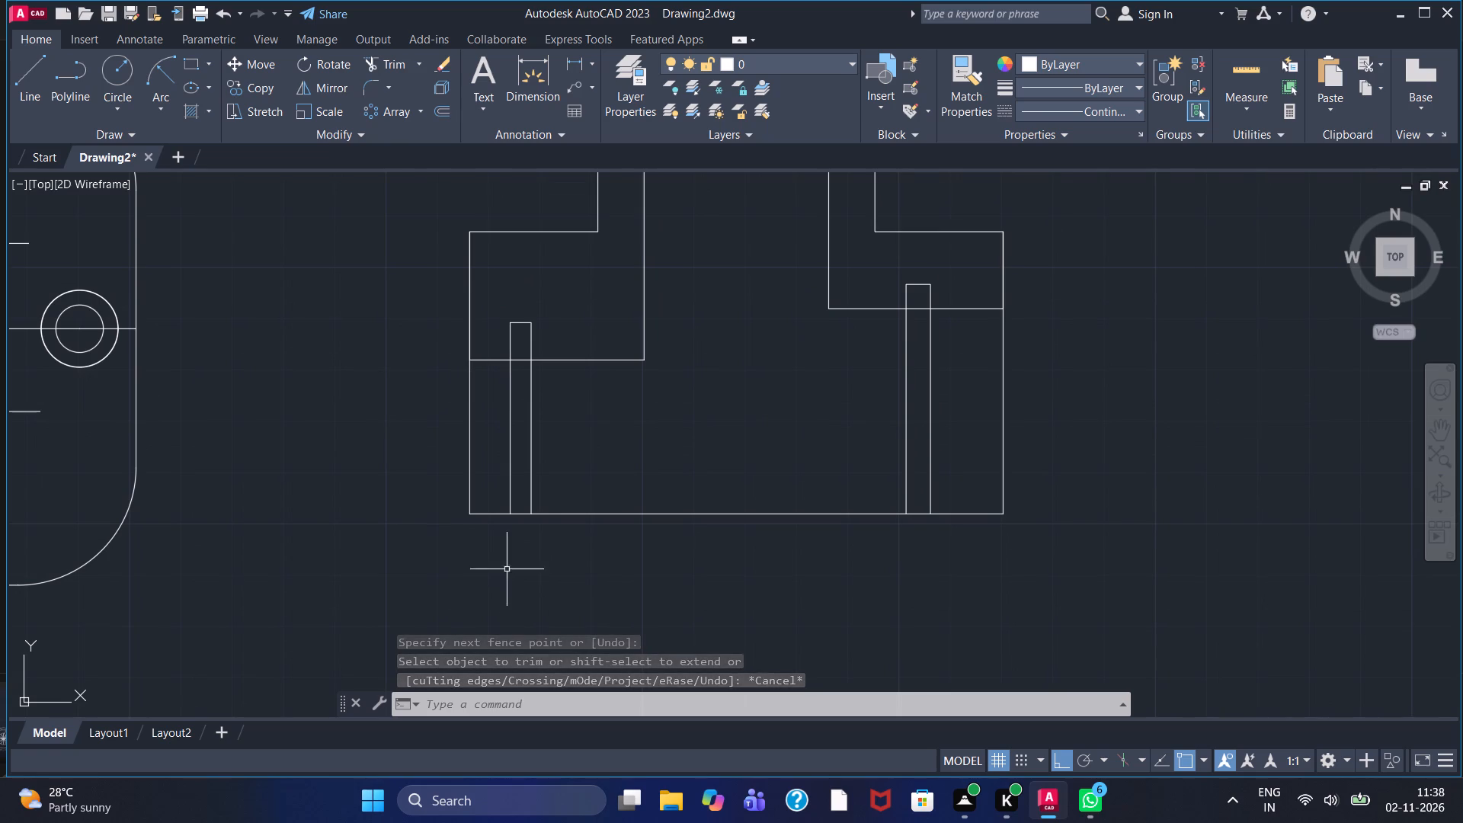
Trim the inner ledge line segments that cross the interiors of the left and right strips.
left_click(386, 69)
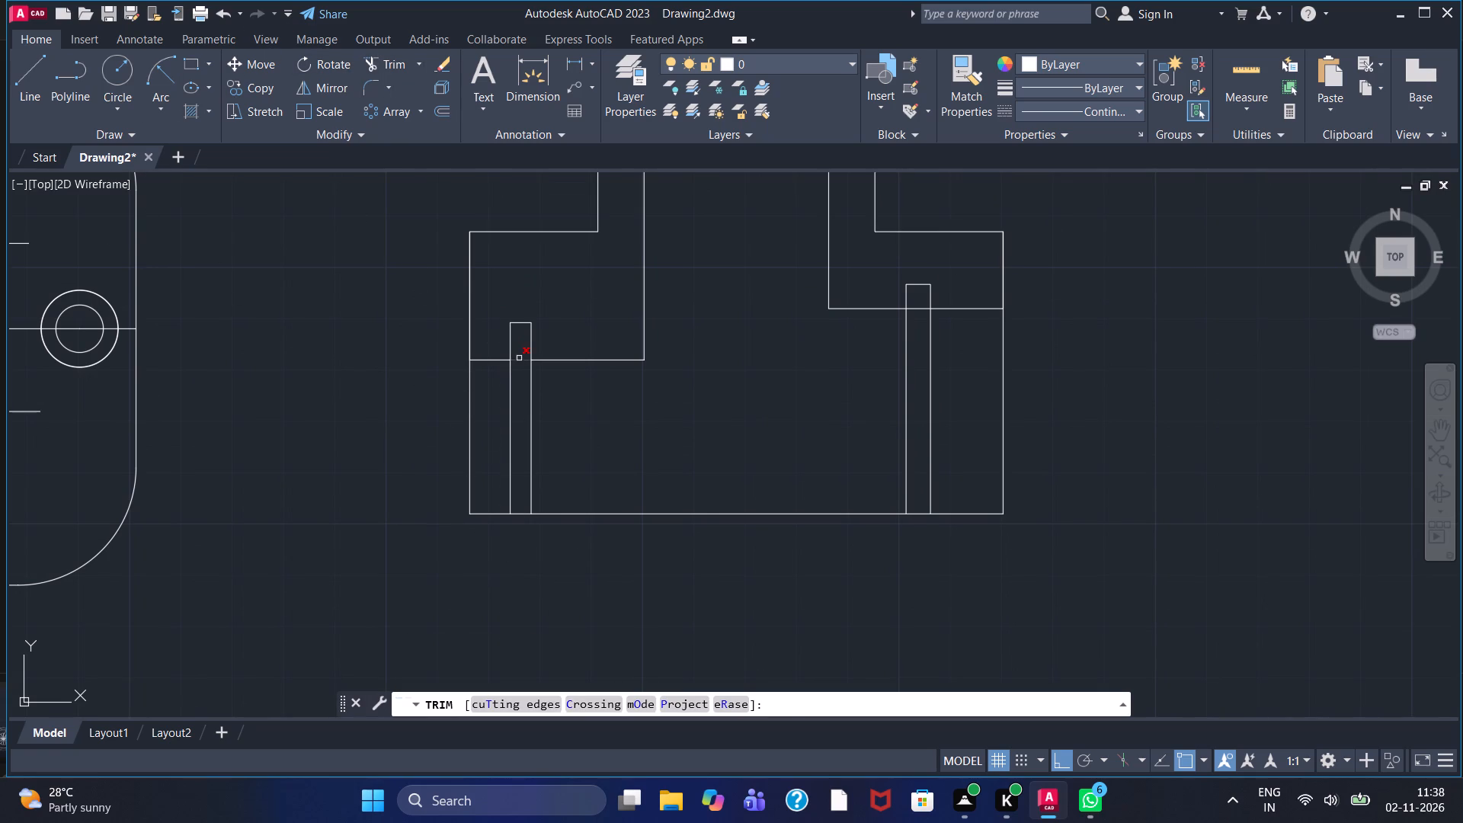
left_click(519, 359)
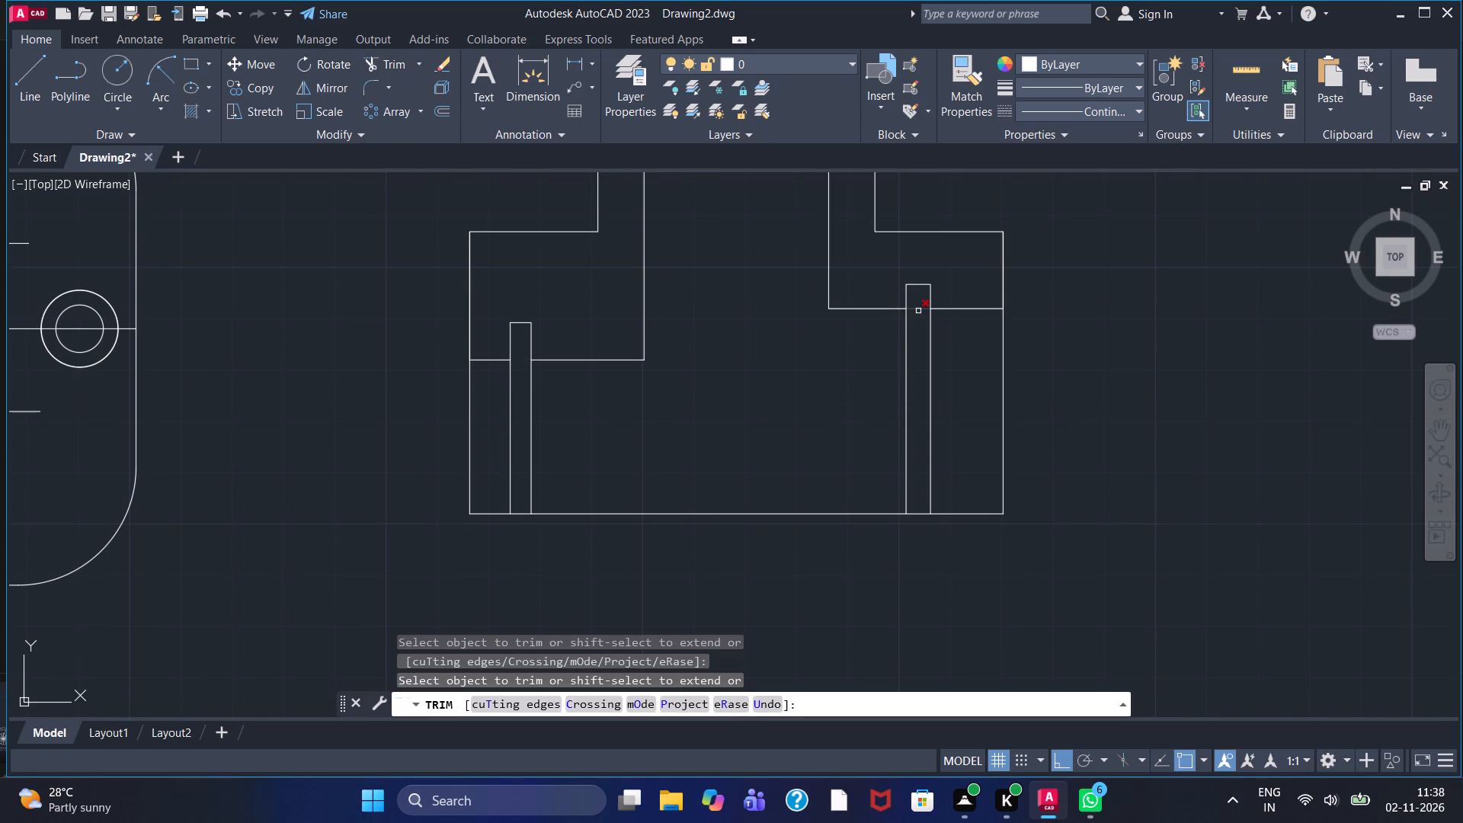
left_click(918, 311)
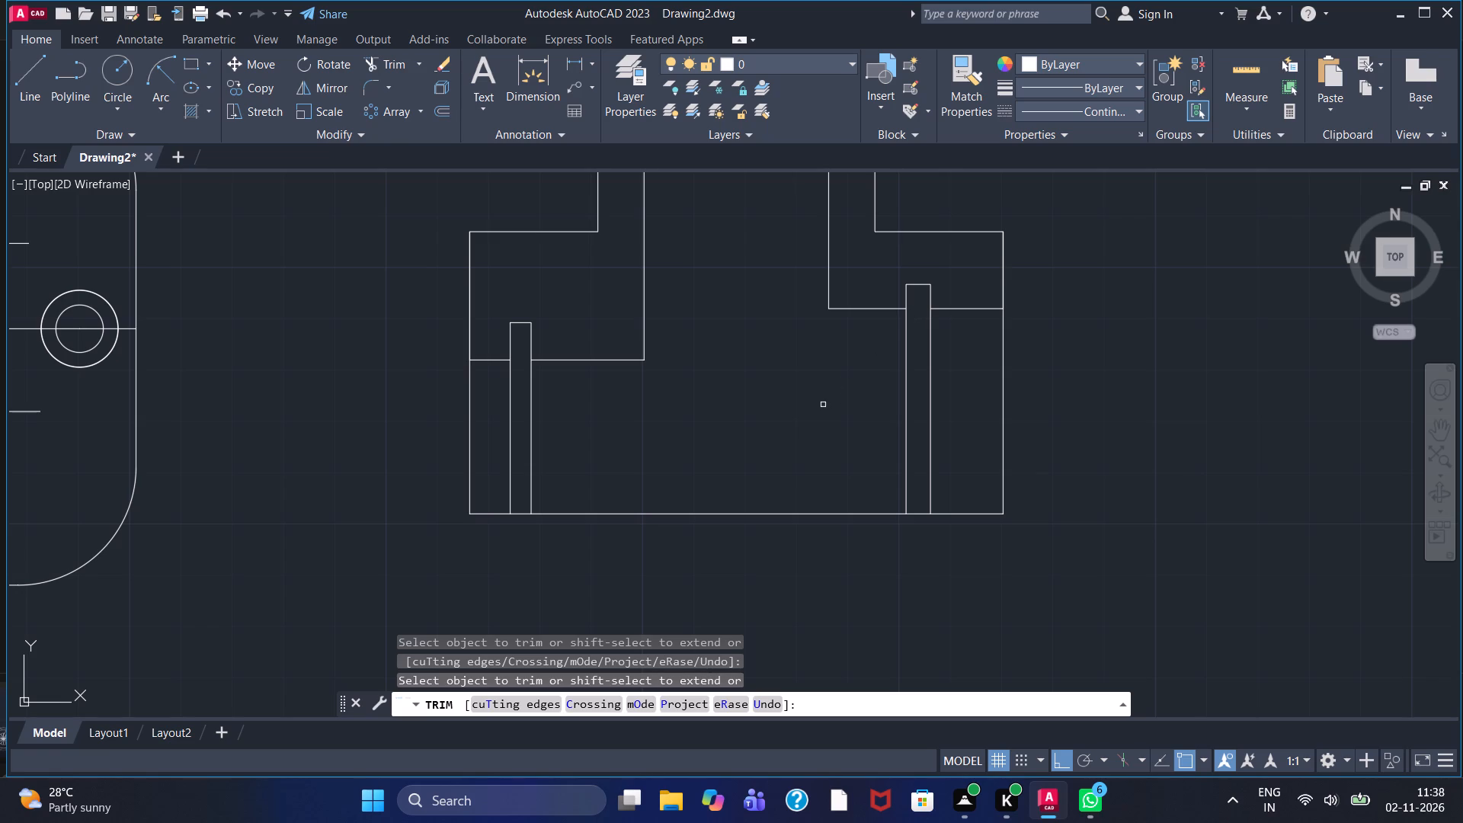
Hatch the left stepped wall, right wall and top cap of the end view with the current diagonal pattern.
middle_click_drag(797, 409, 821, 487)
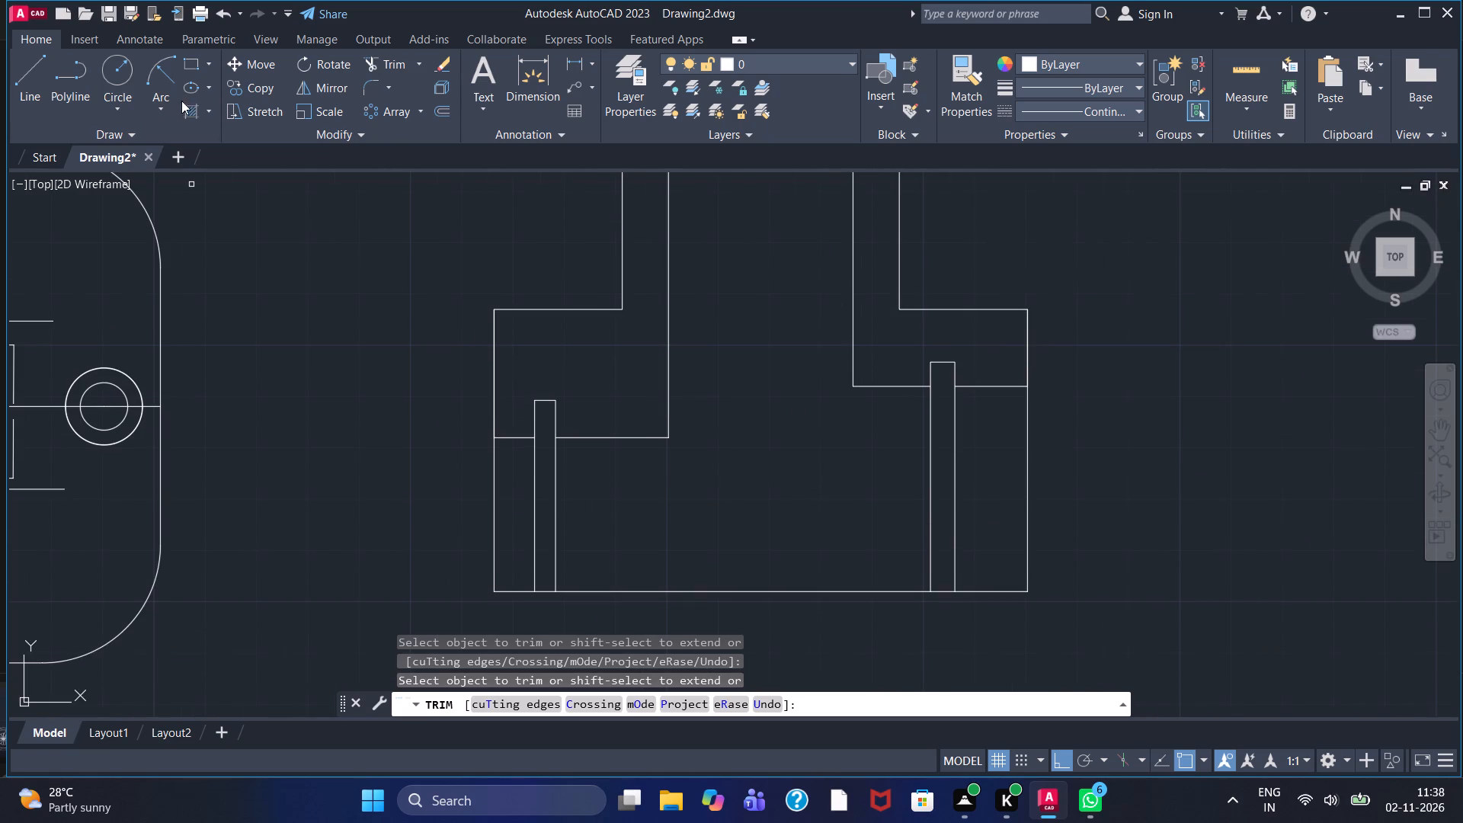
left_click_drag(184, 107, 200, 109)
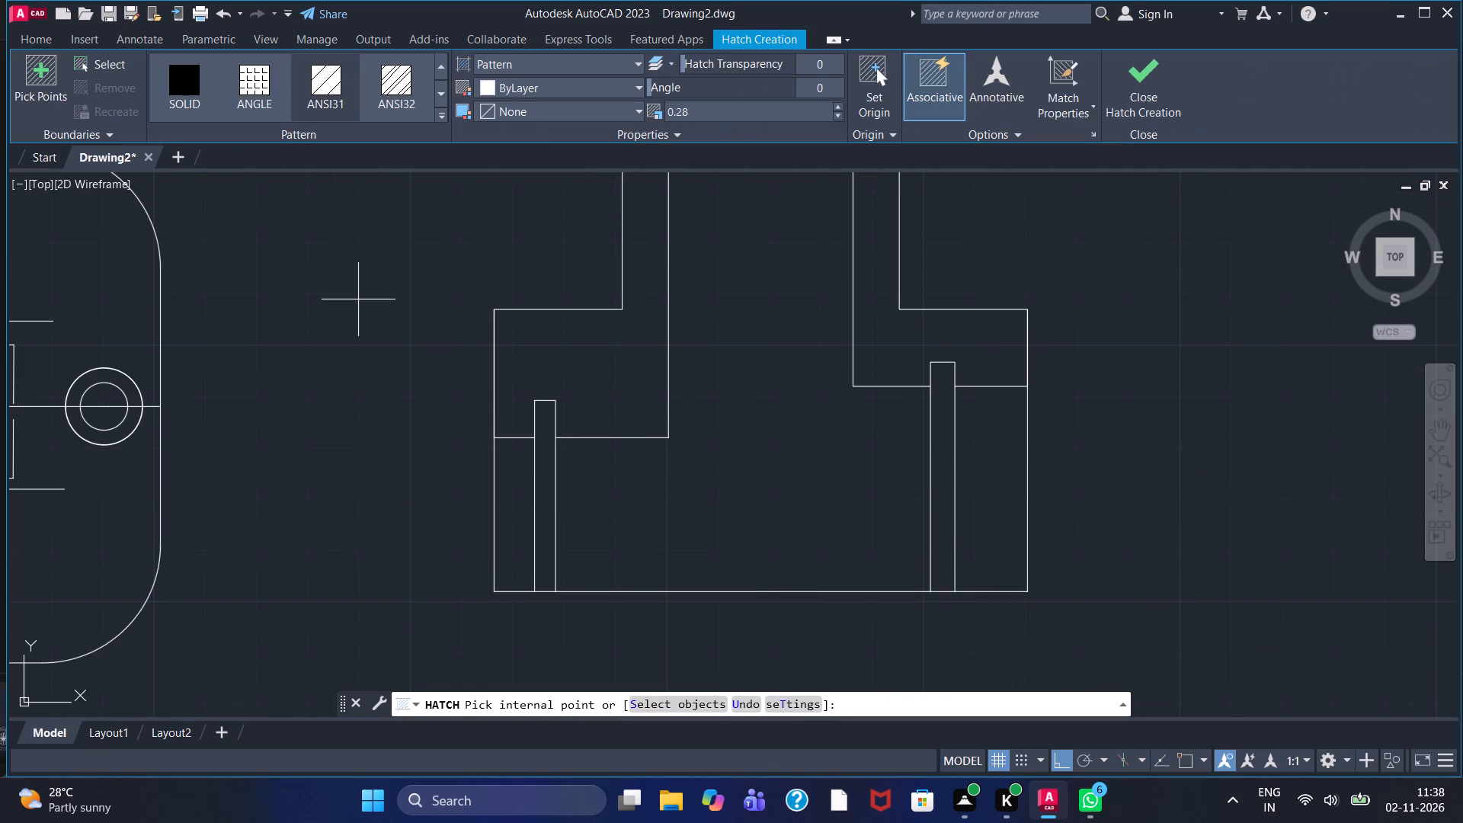
double_click(575, 347)
scroll(621, 363, "down", 1)
middle_click_drag(698, 345, 623, 469)
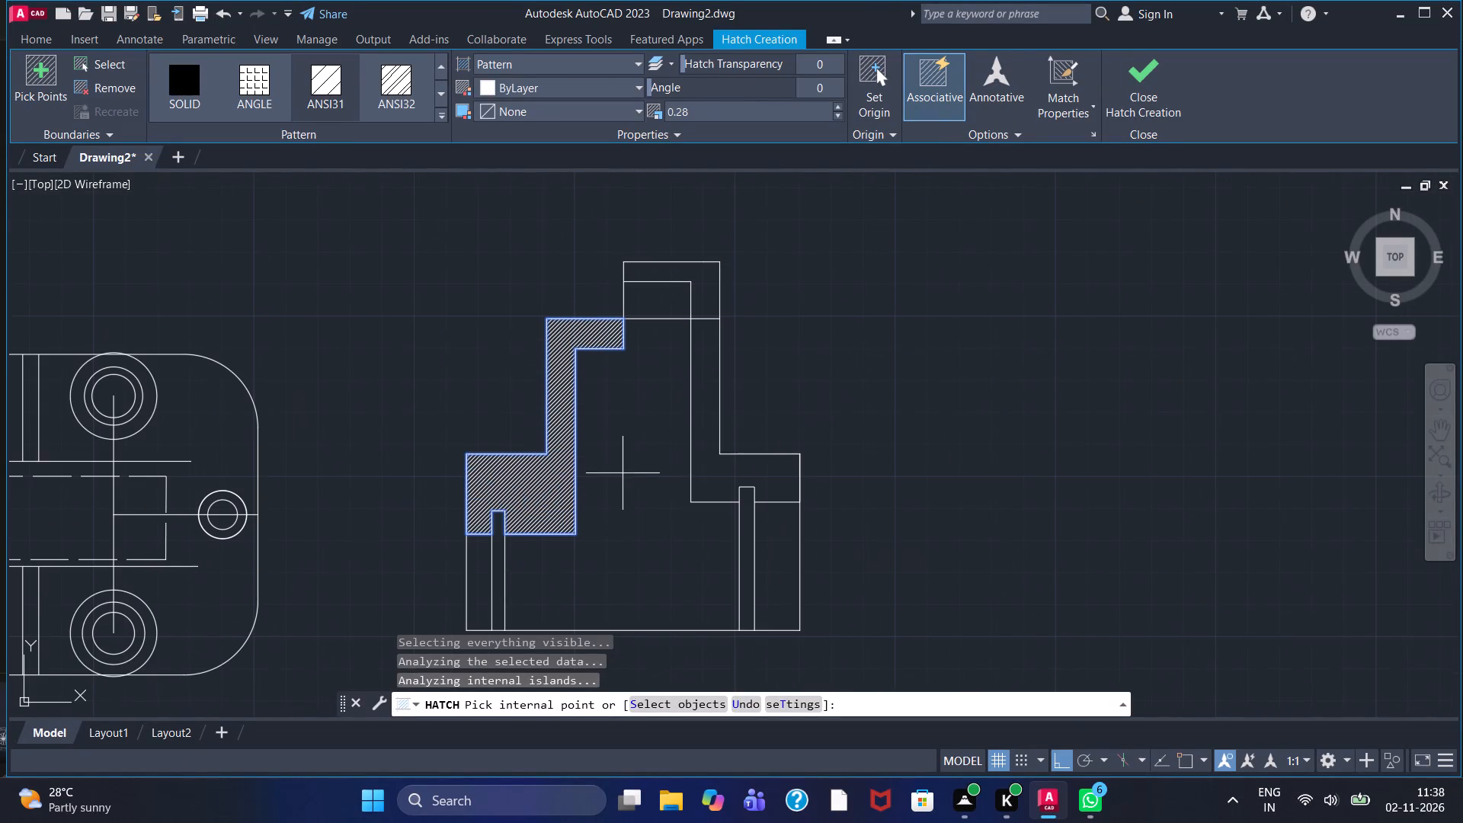
left_click(730, 469)
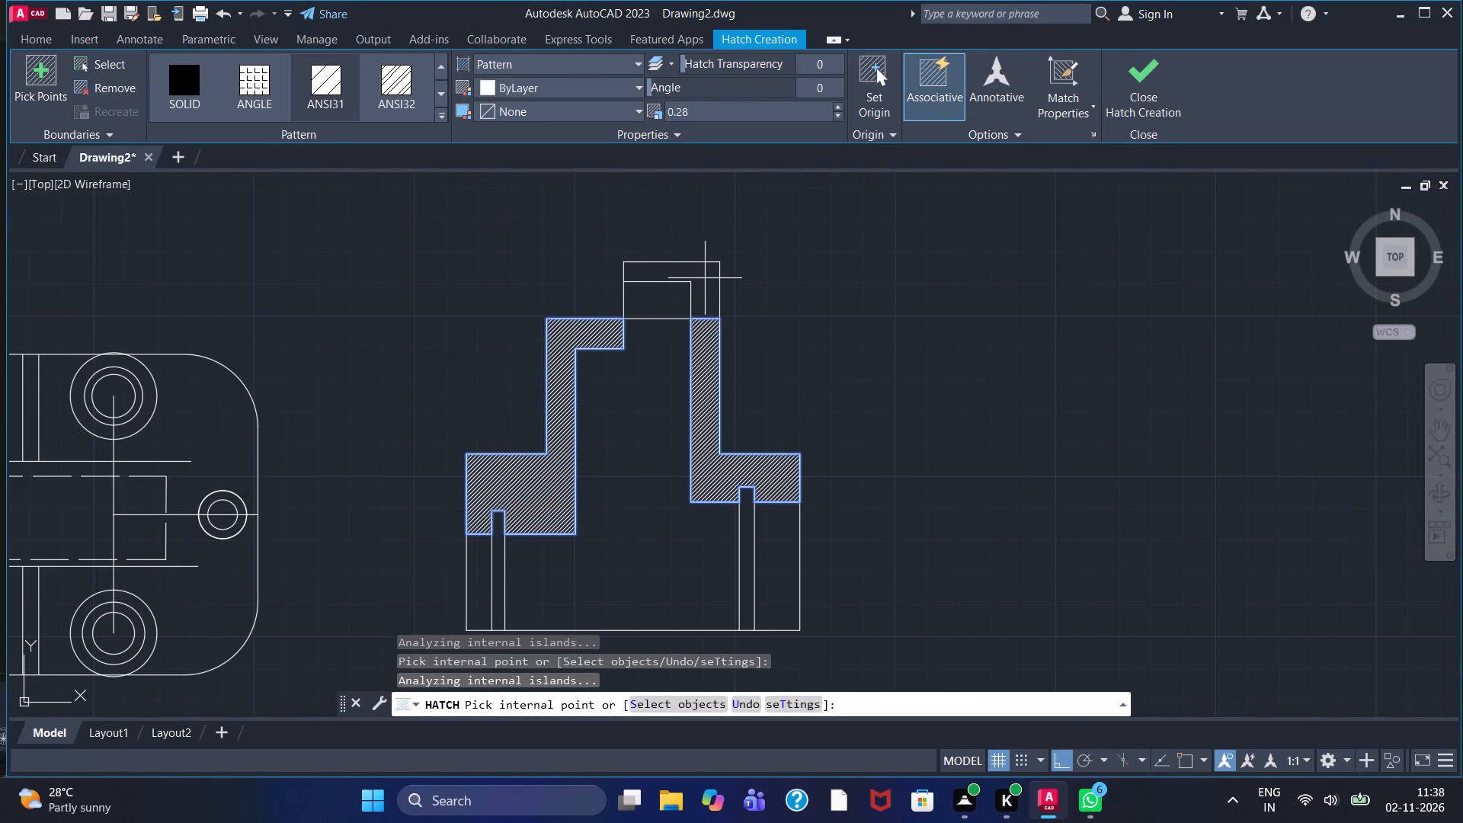
left_click(705, 278)
left_click(1168, 78)
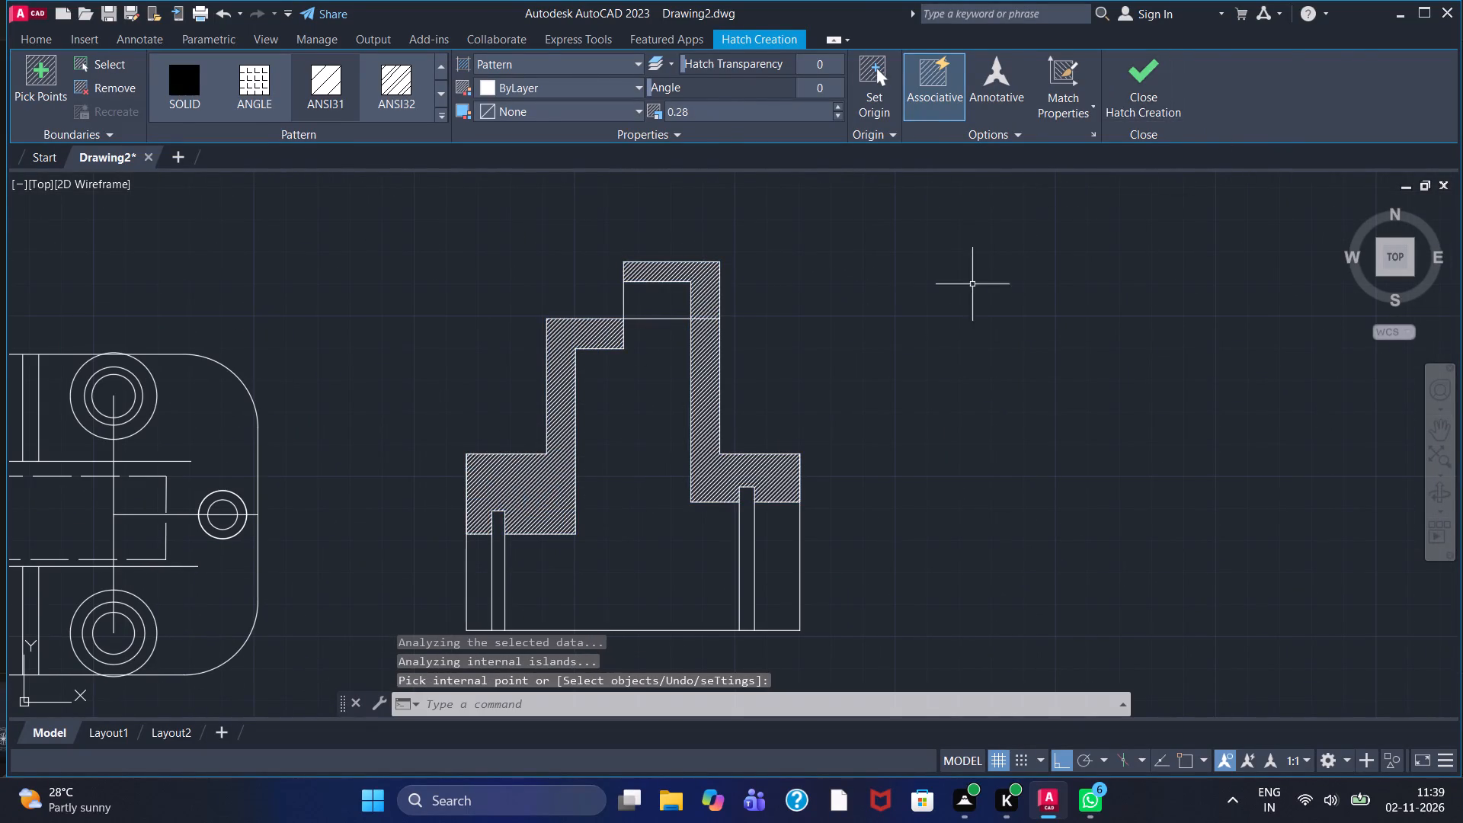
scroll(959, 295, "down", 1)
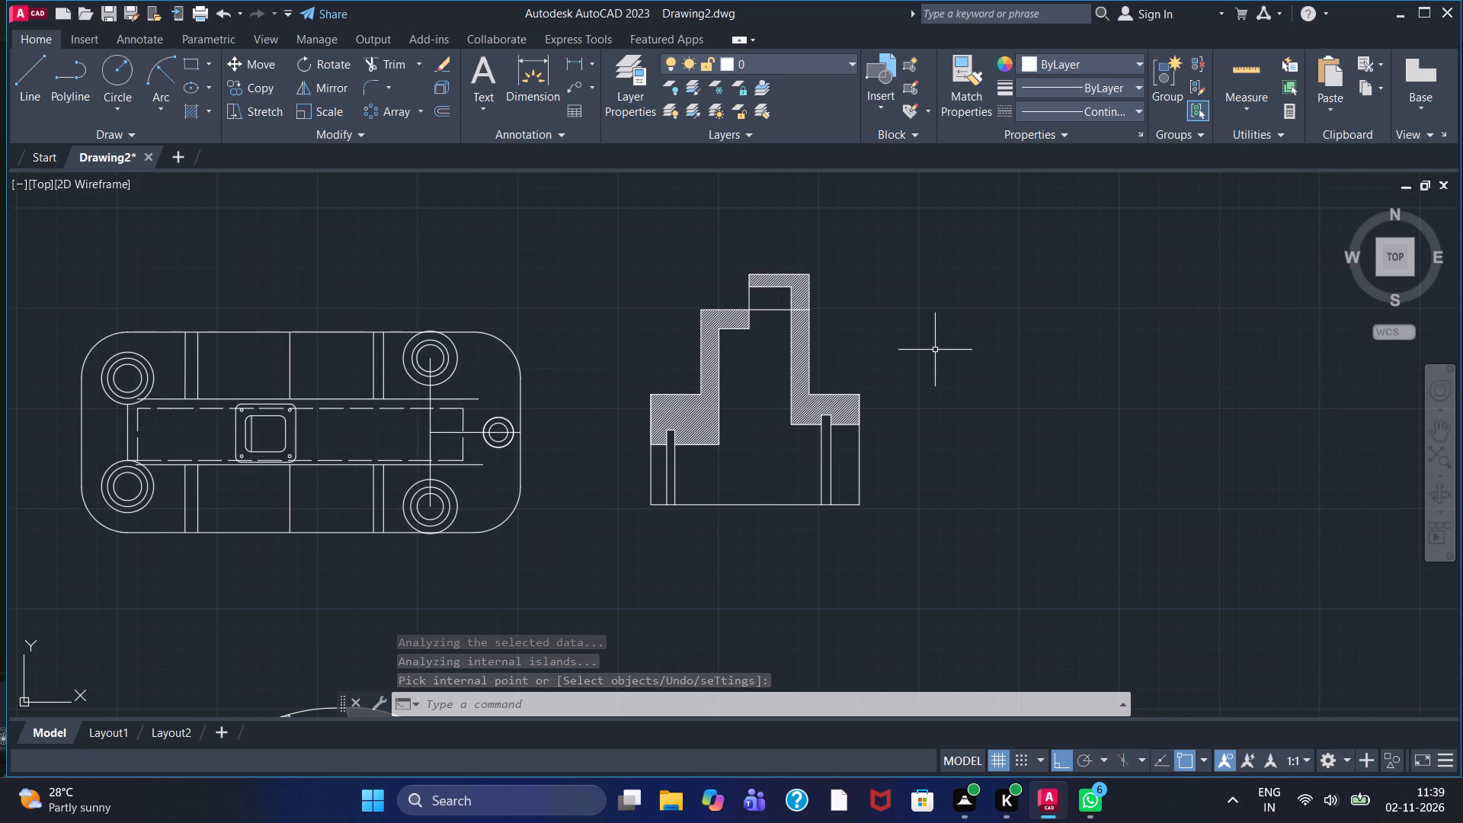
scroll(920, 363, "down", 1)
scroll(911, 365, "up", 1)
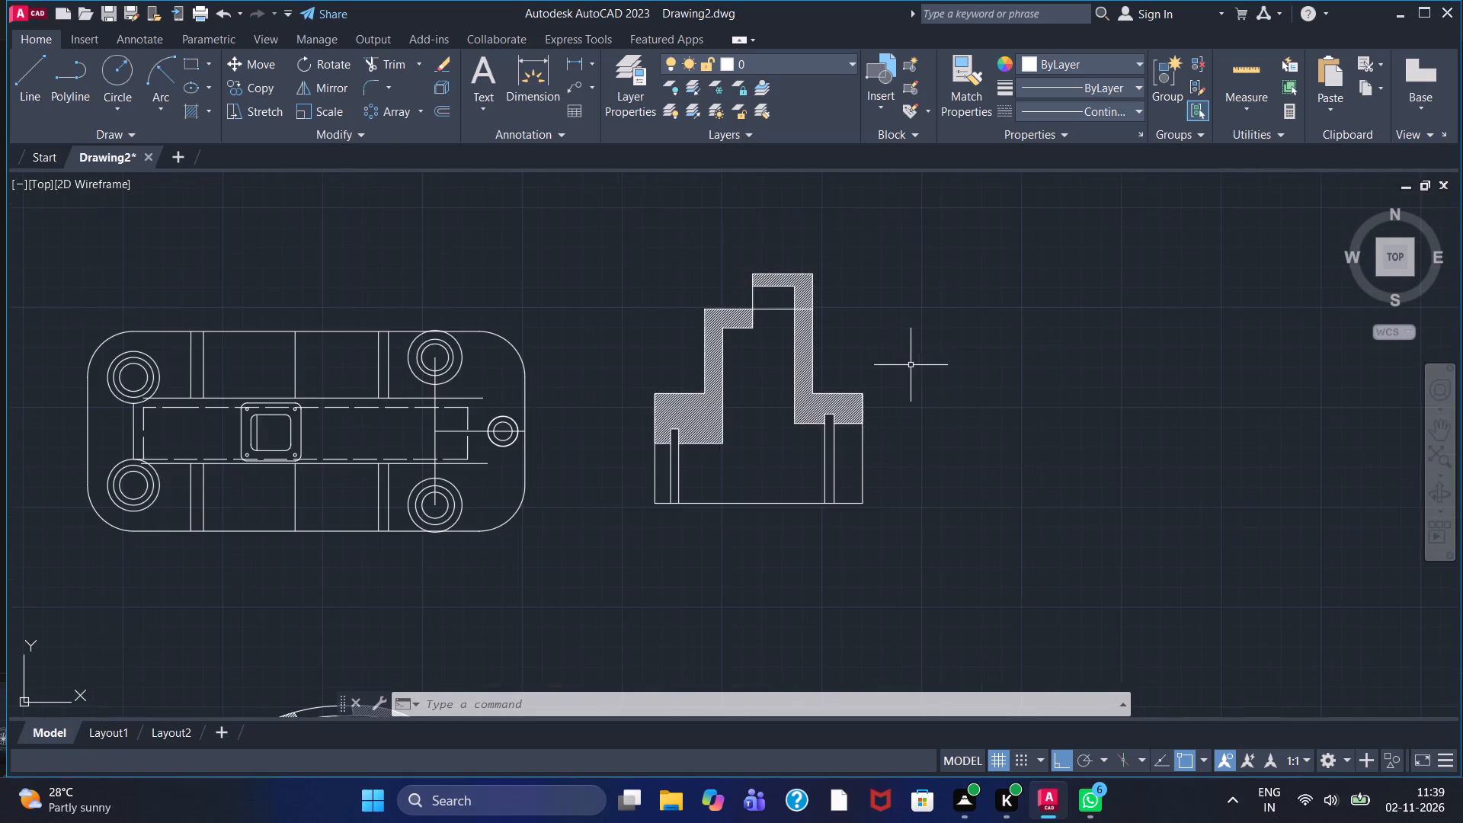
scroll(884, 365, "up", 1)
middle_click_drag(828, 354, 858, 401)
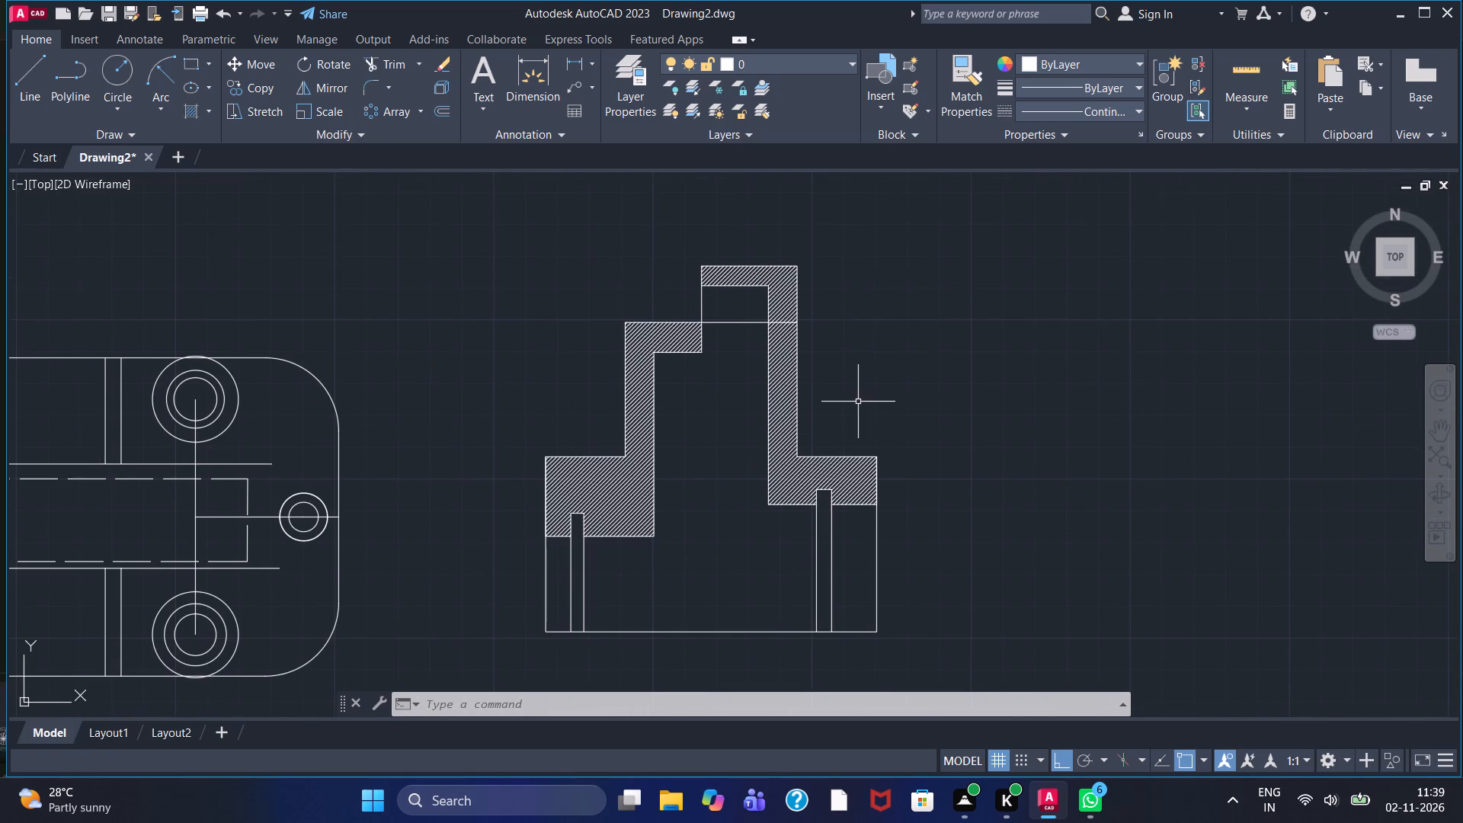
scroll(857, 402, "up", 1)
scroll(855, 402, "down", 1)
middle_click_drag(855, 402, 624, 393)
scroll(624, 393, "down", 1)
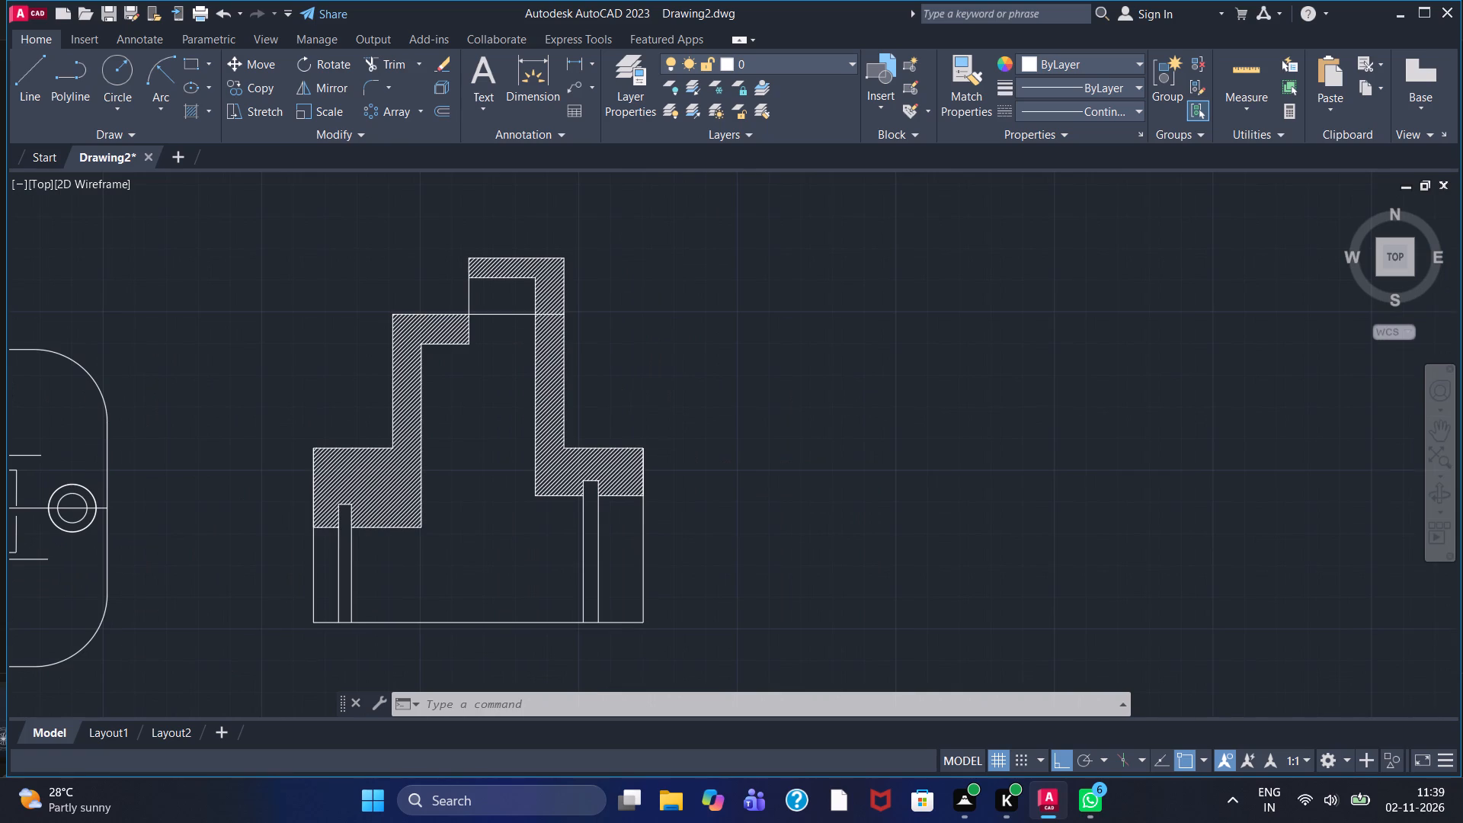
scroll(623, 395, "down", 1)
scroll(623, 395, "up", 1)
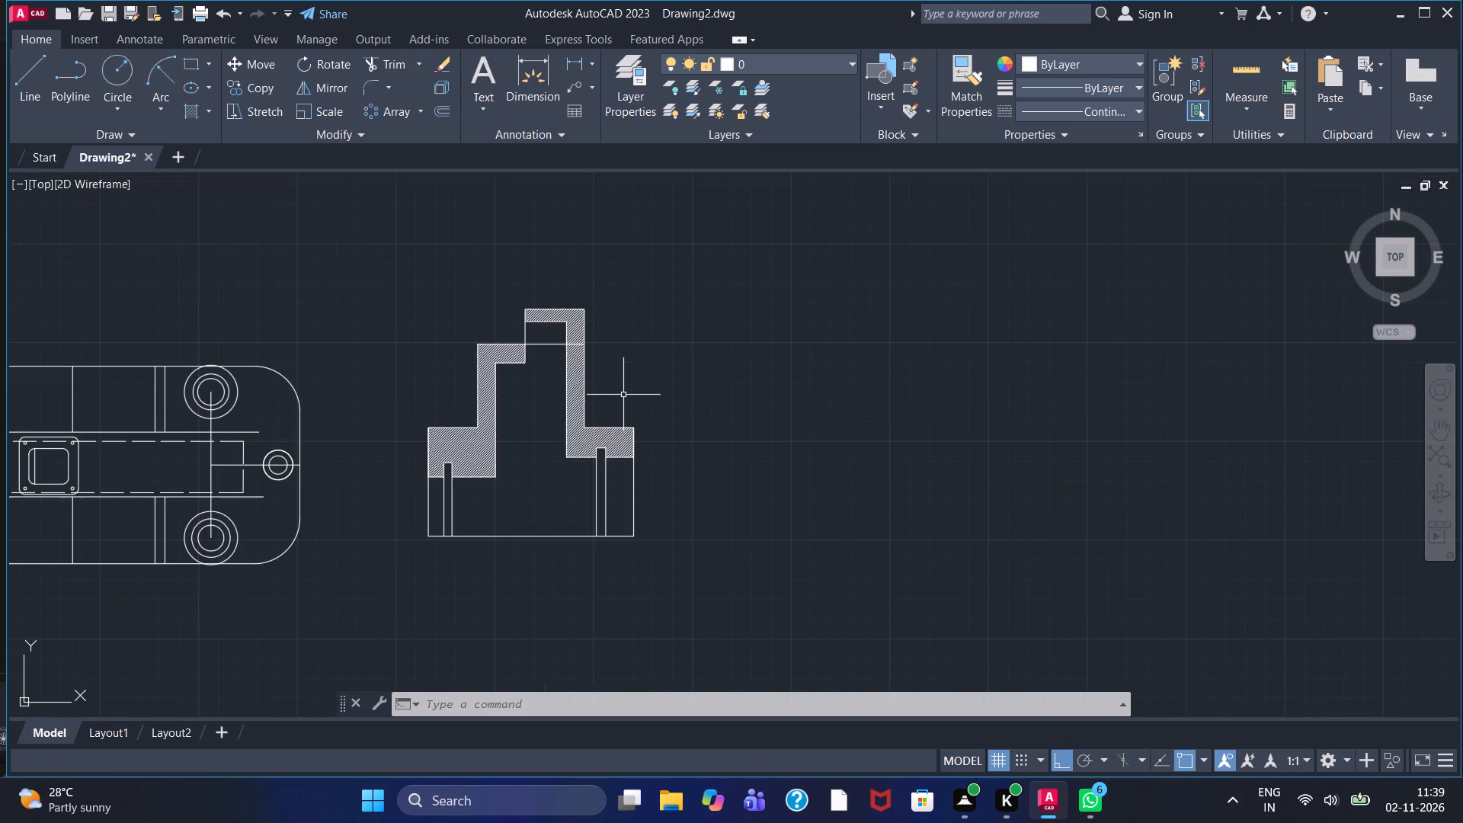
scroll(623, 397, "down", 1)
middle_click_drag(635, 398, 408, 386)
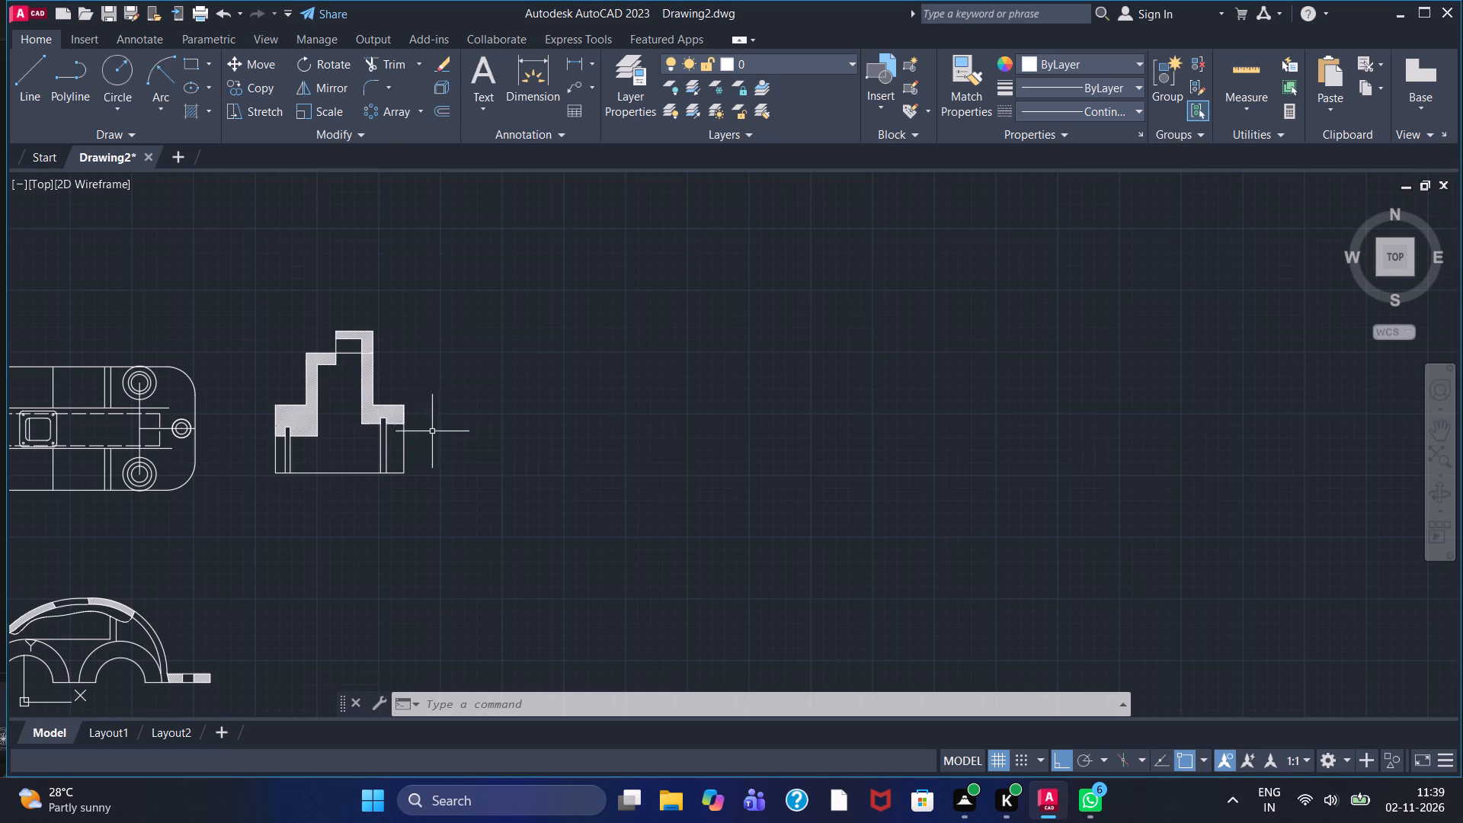
Draw a closed rectangle 36 wide by 46 high from lines in the empty area right of the domed side view.
left_click(32, 82)
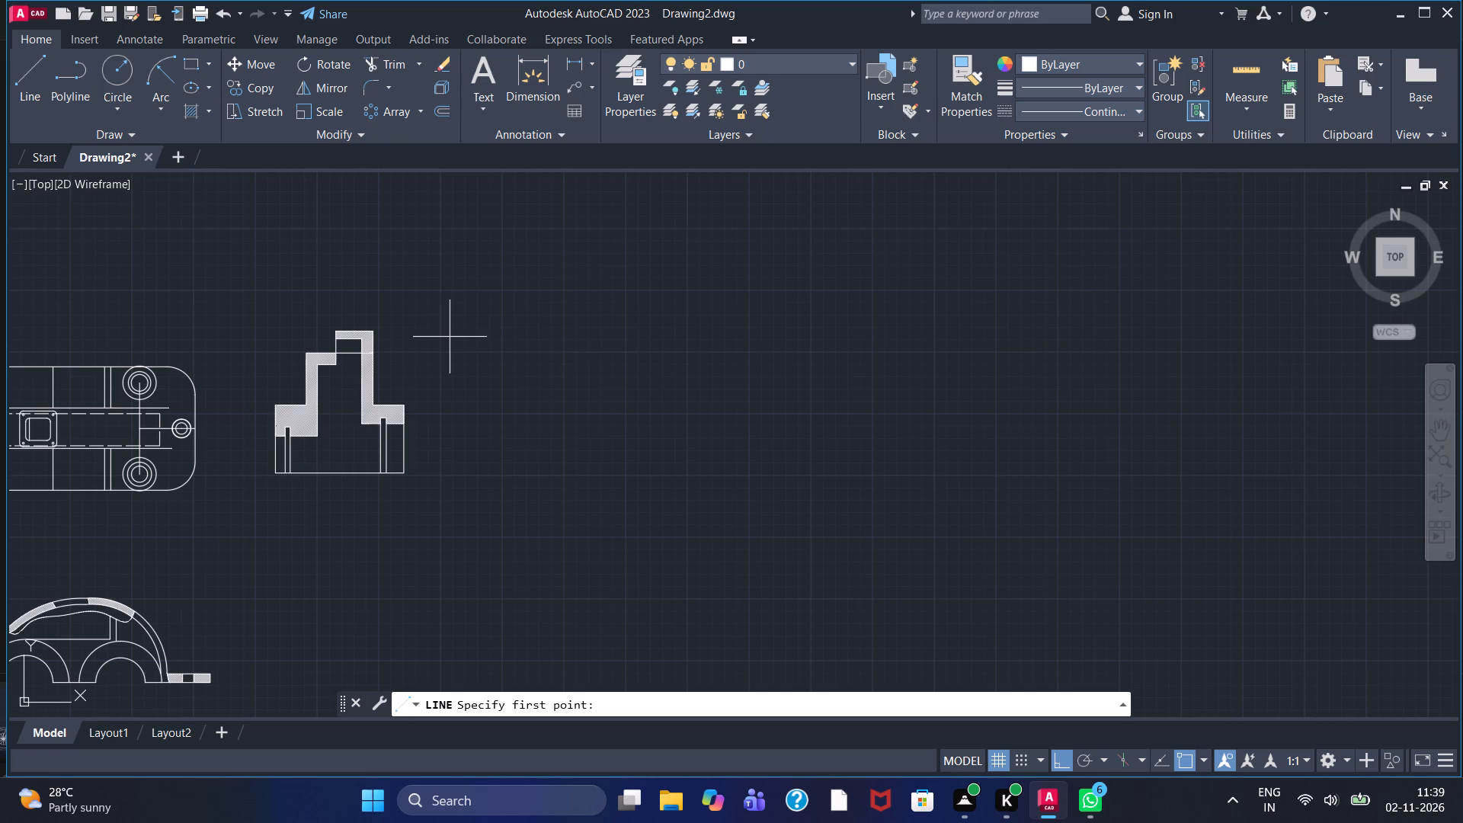
middle_click_drag(369, 596, 379, 418)
scroll(278, 423, "up", 2)
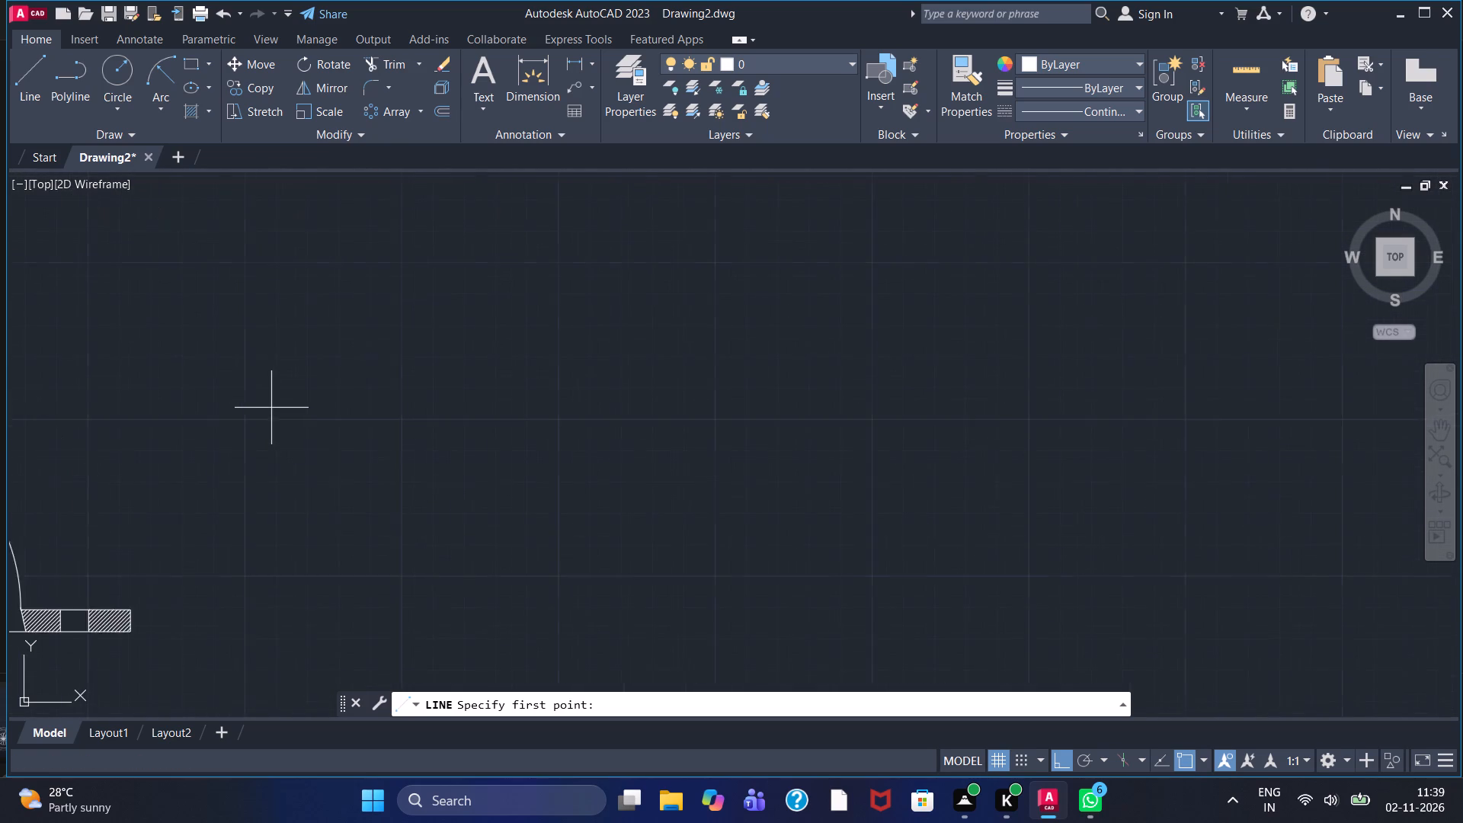
scroll(271, 408, "up", 1)
left_click(226, 305)
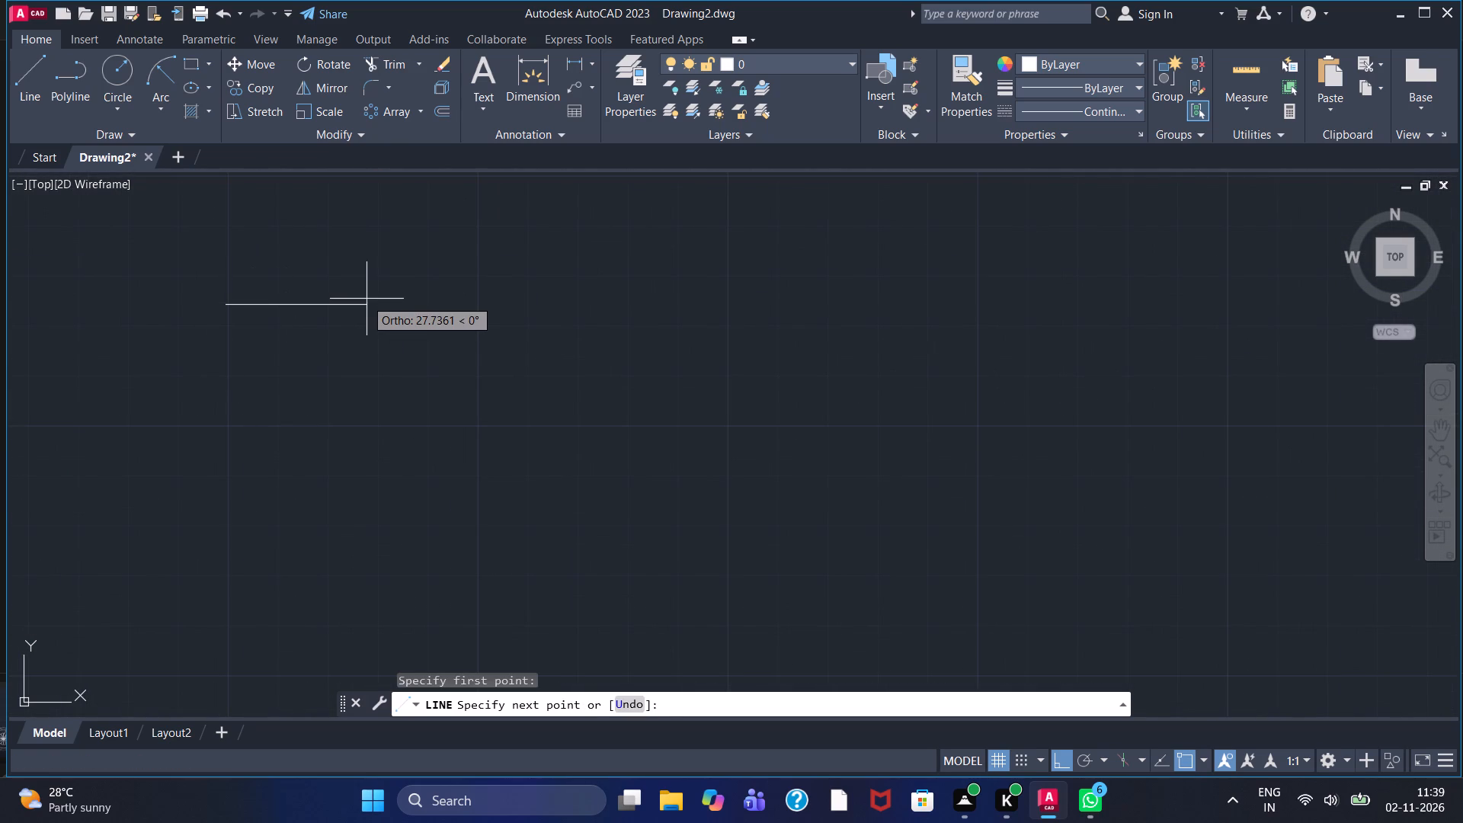
type("36")
key("Return")
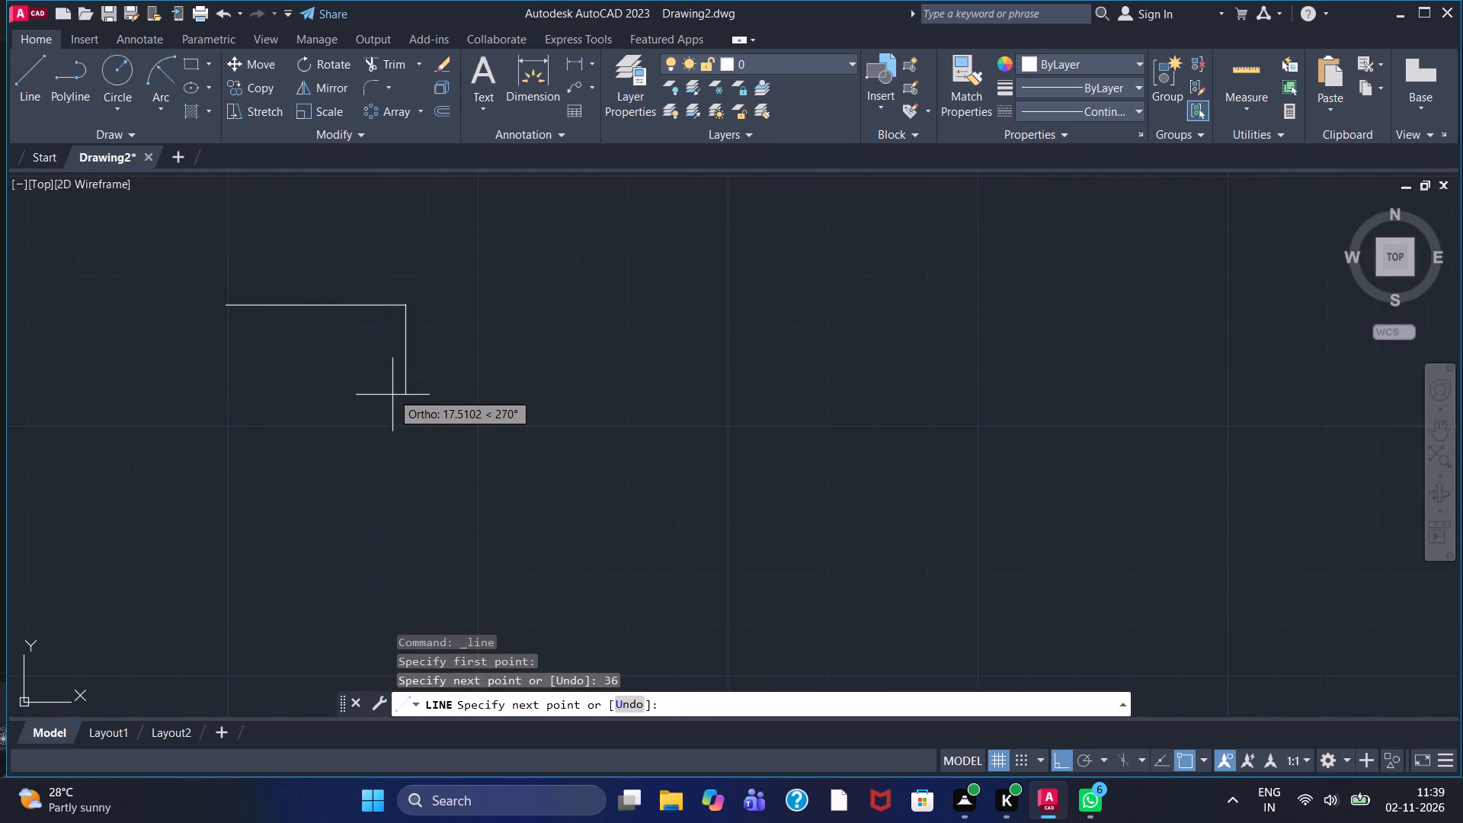
type("46")
key("Return")
type("36")
key("Return")
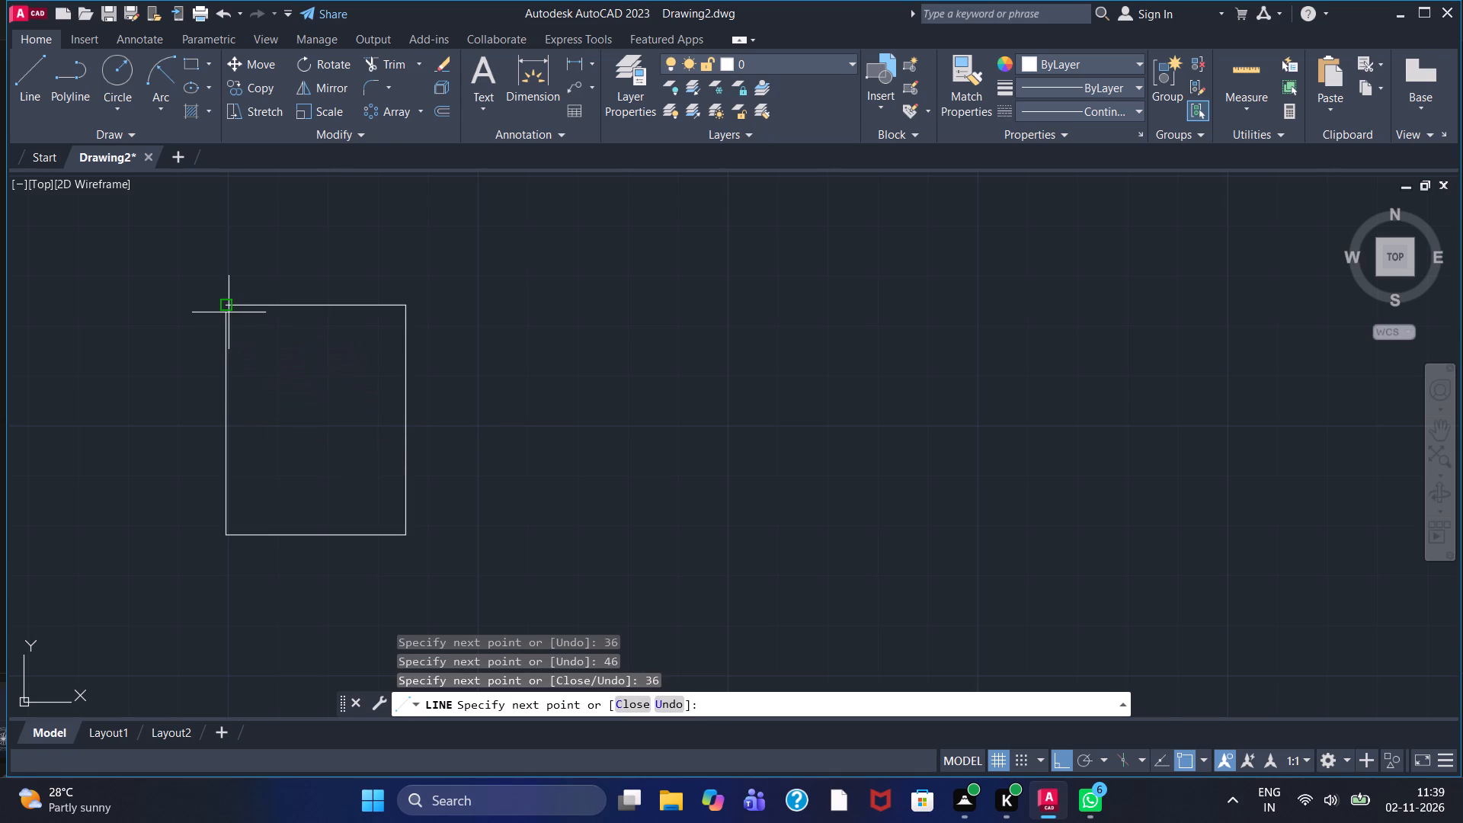
left_click(229, 309)
key("Escape")
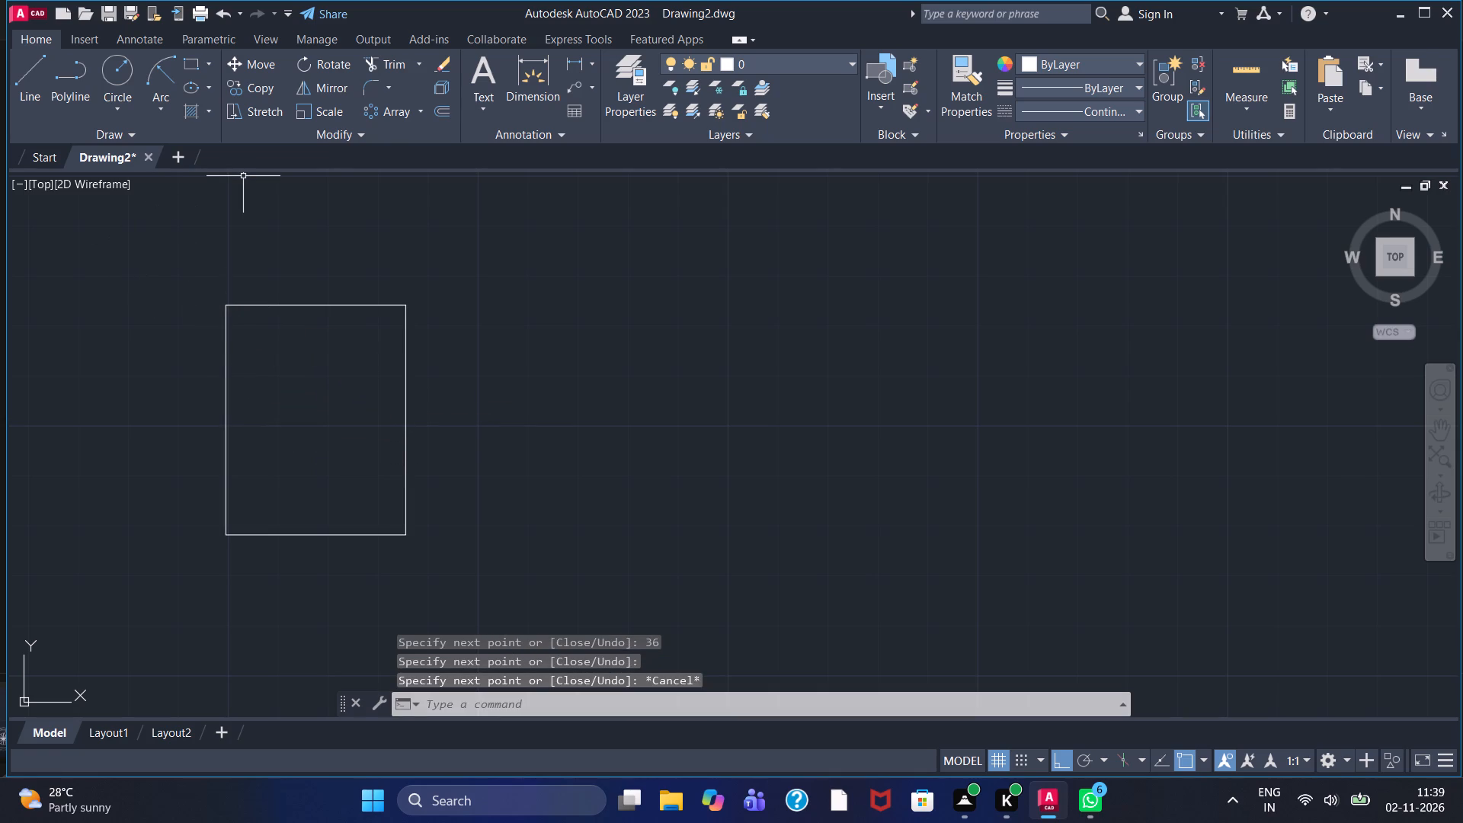
Fillet the two upper corners of the 36 by 46 rectangle with a radius of 5.
left_click(370, 78)
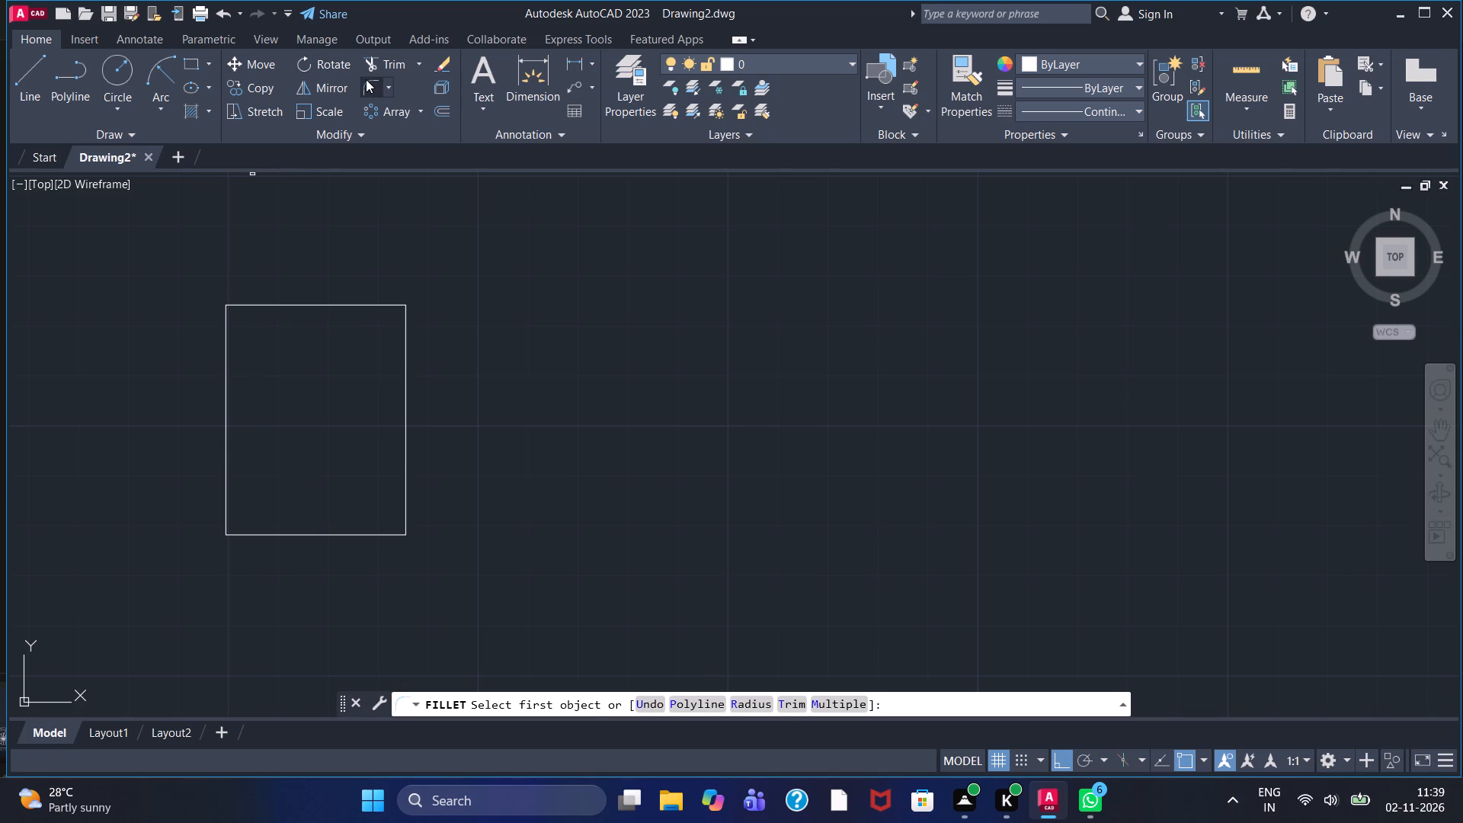
left_click(758, 704)
key("5")
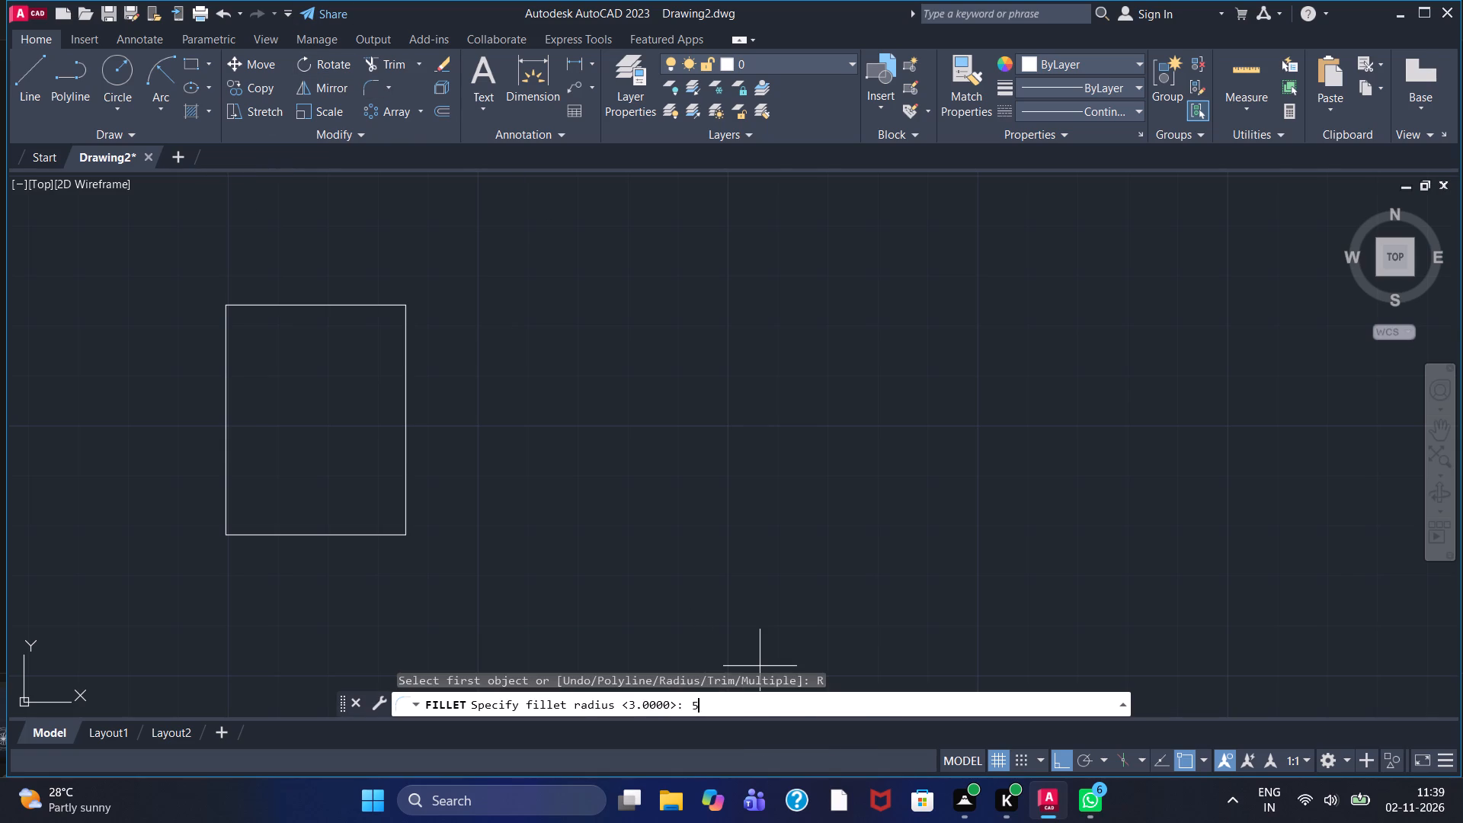
key("Return")
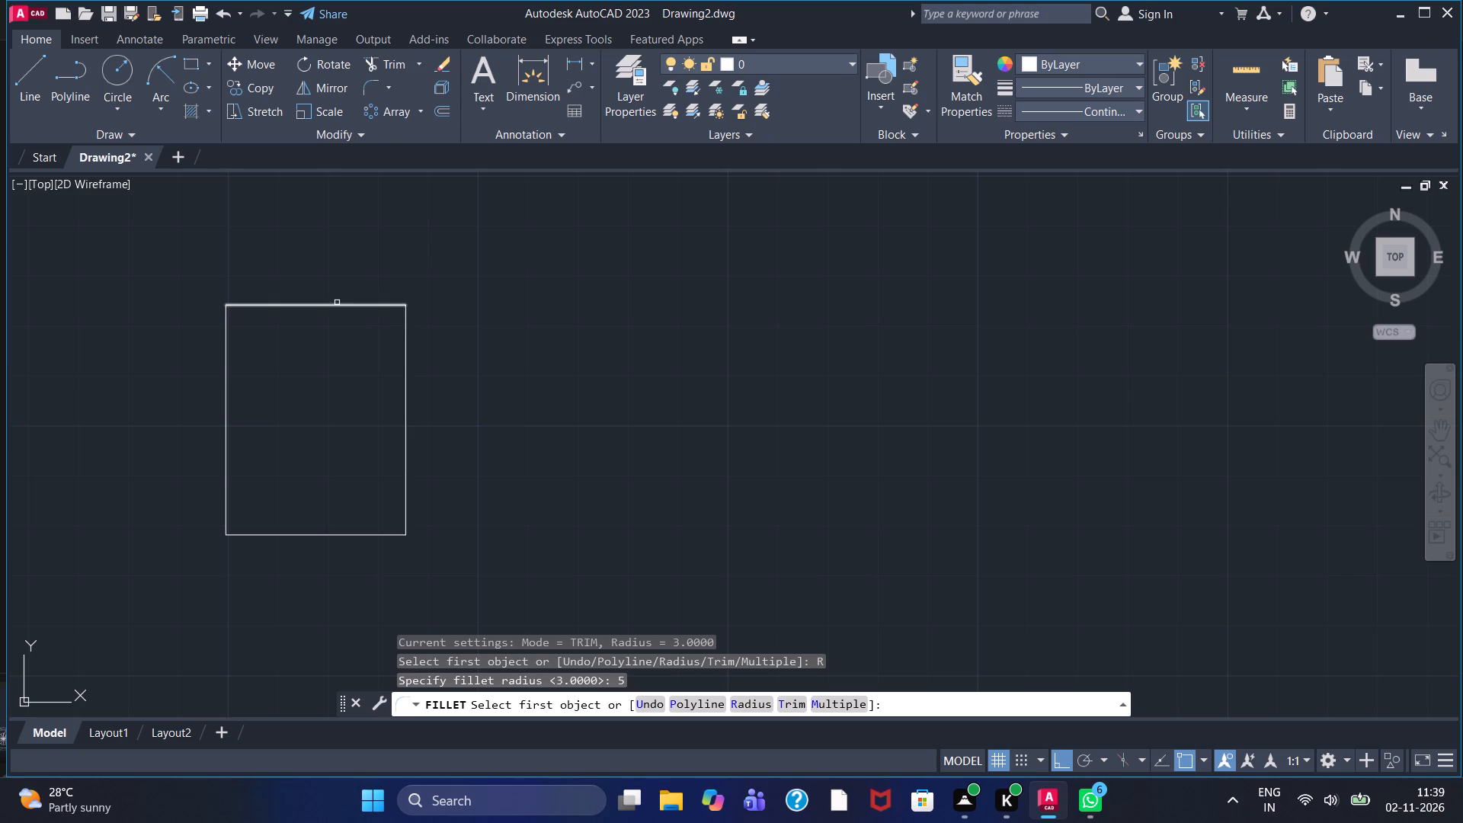
left_click(226, 343)
left_click(236, 306)
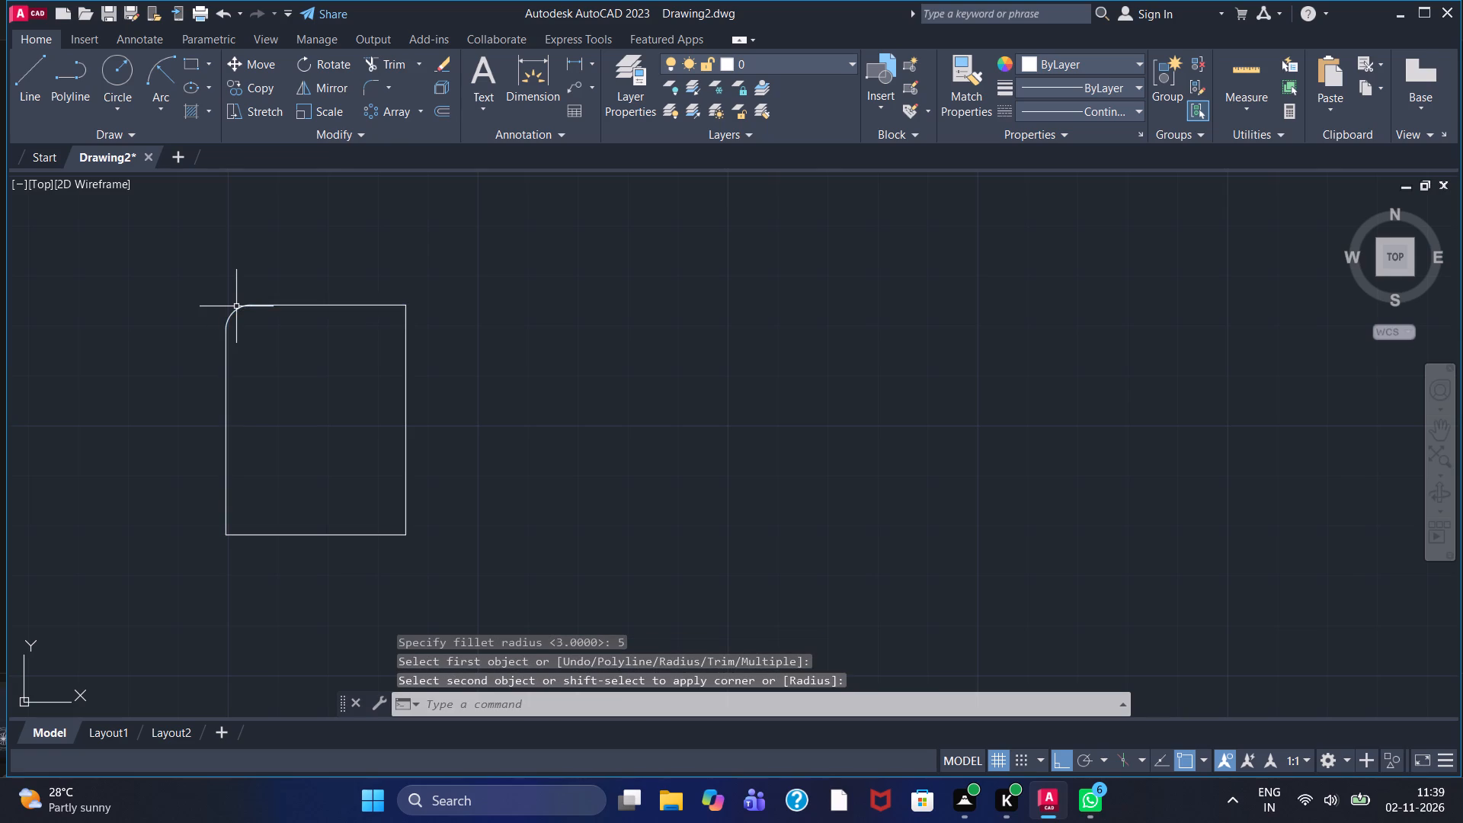
right_click(235, 312)
left_click(259, 321)
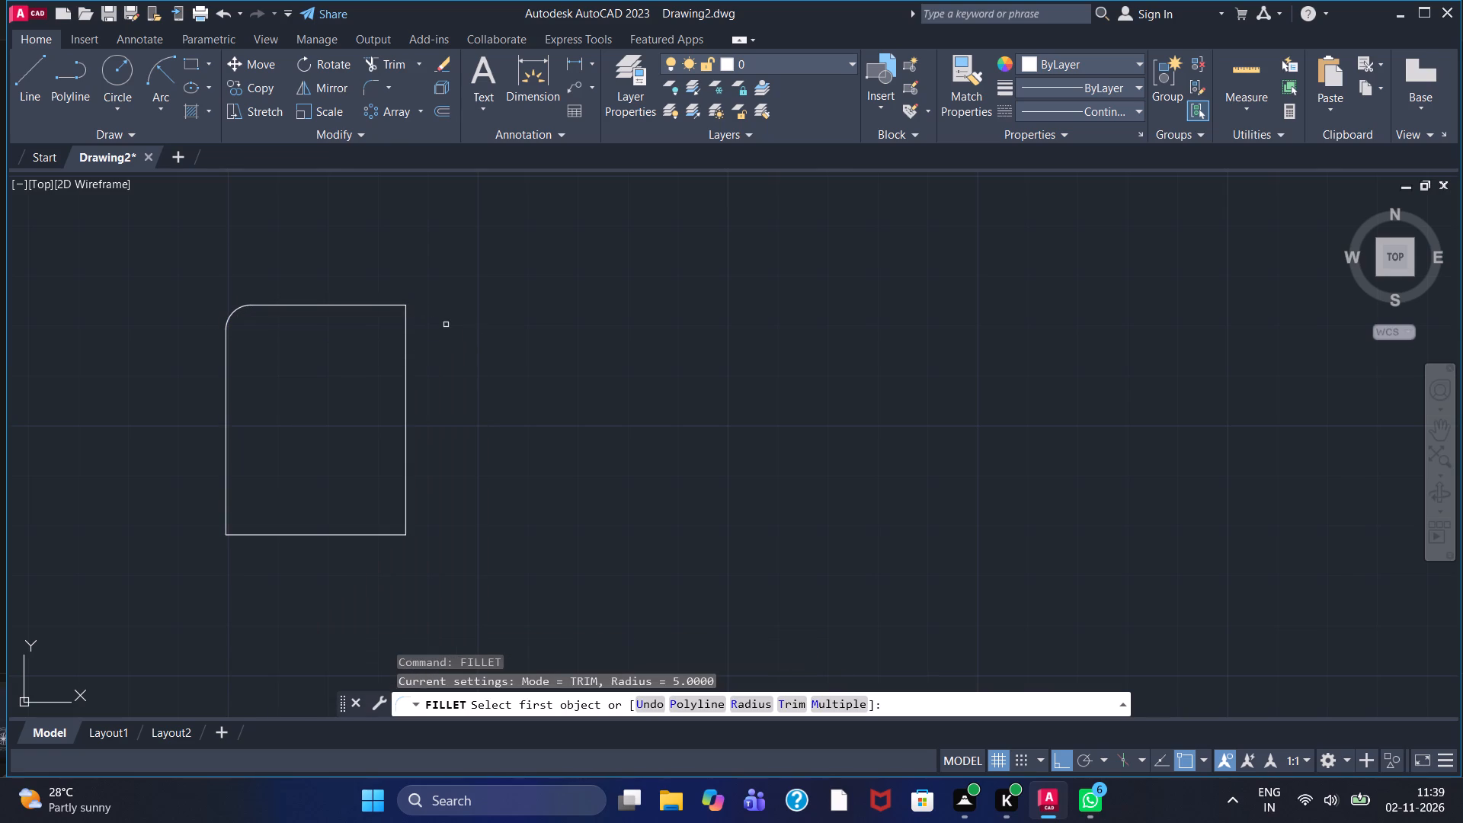
left_click(396, 303)
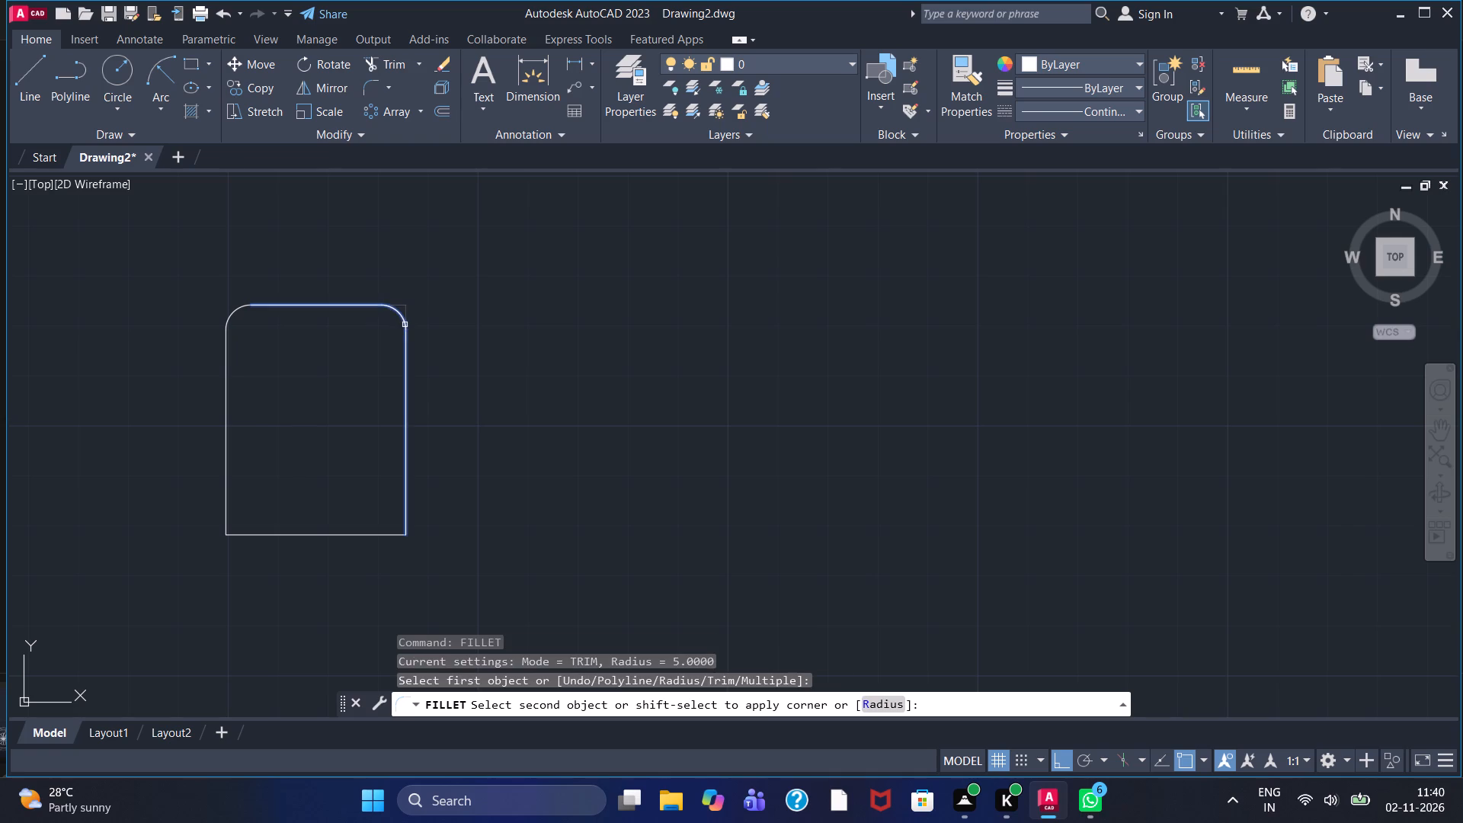
left_click(405, 325)
Fillet the two lower corners of the 36 by 46 rectangle with the same radius of 5.
right_click(399, 315)
left_click(431, 325)
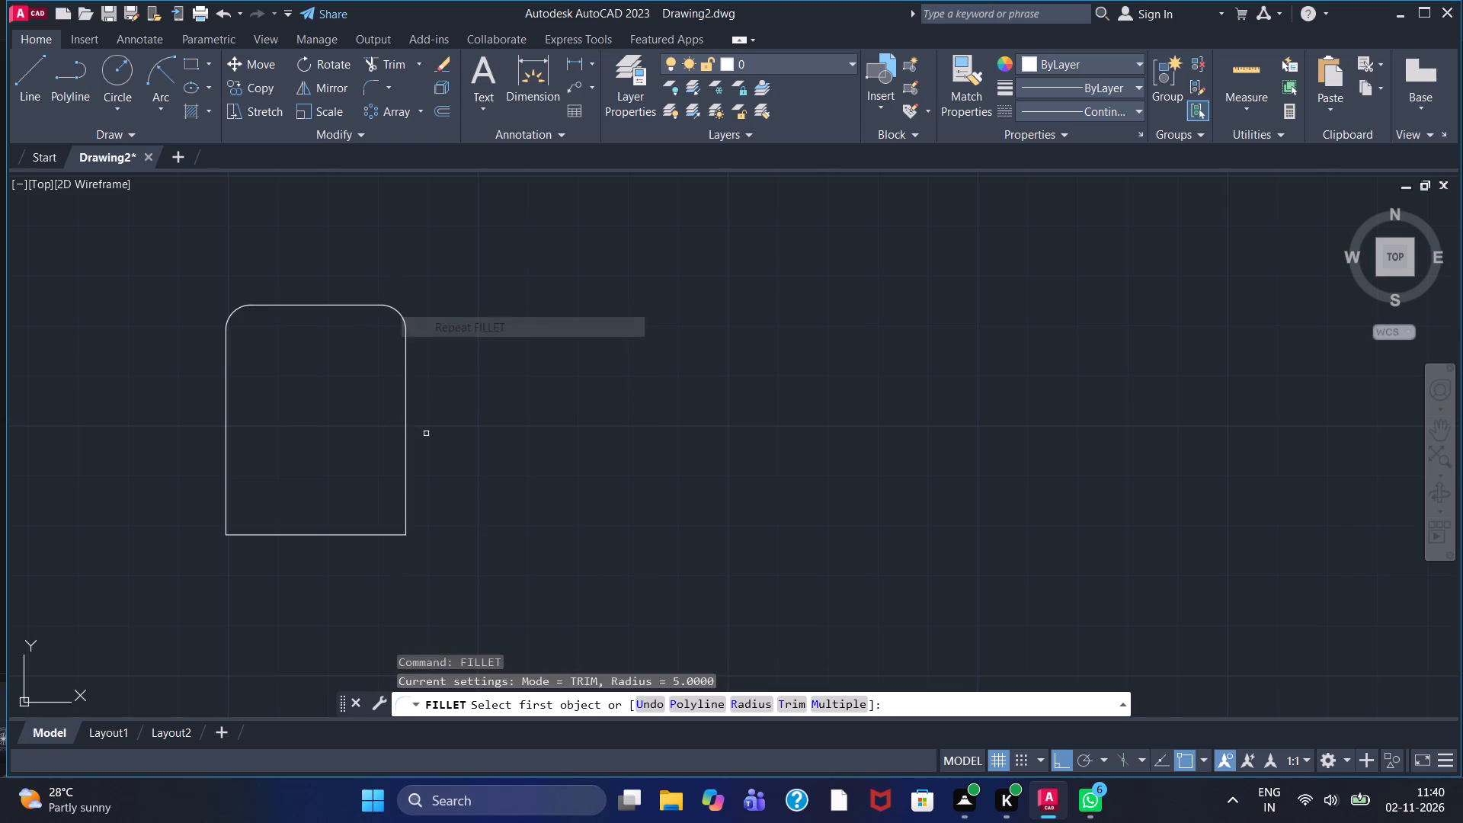
left_click(395, 536)
left_click(404, 517)
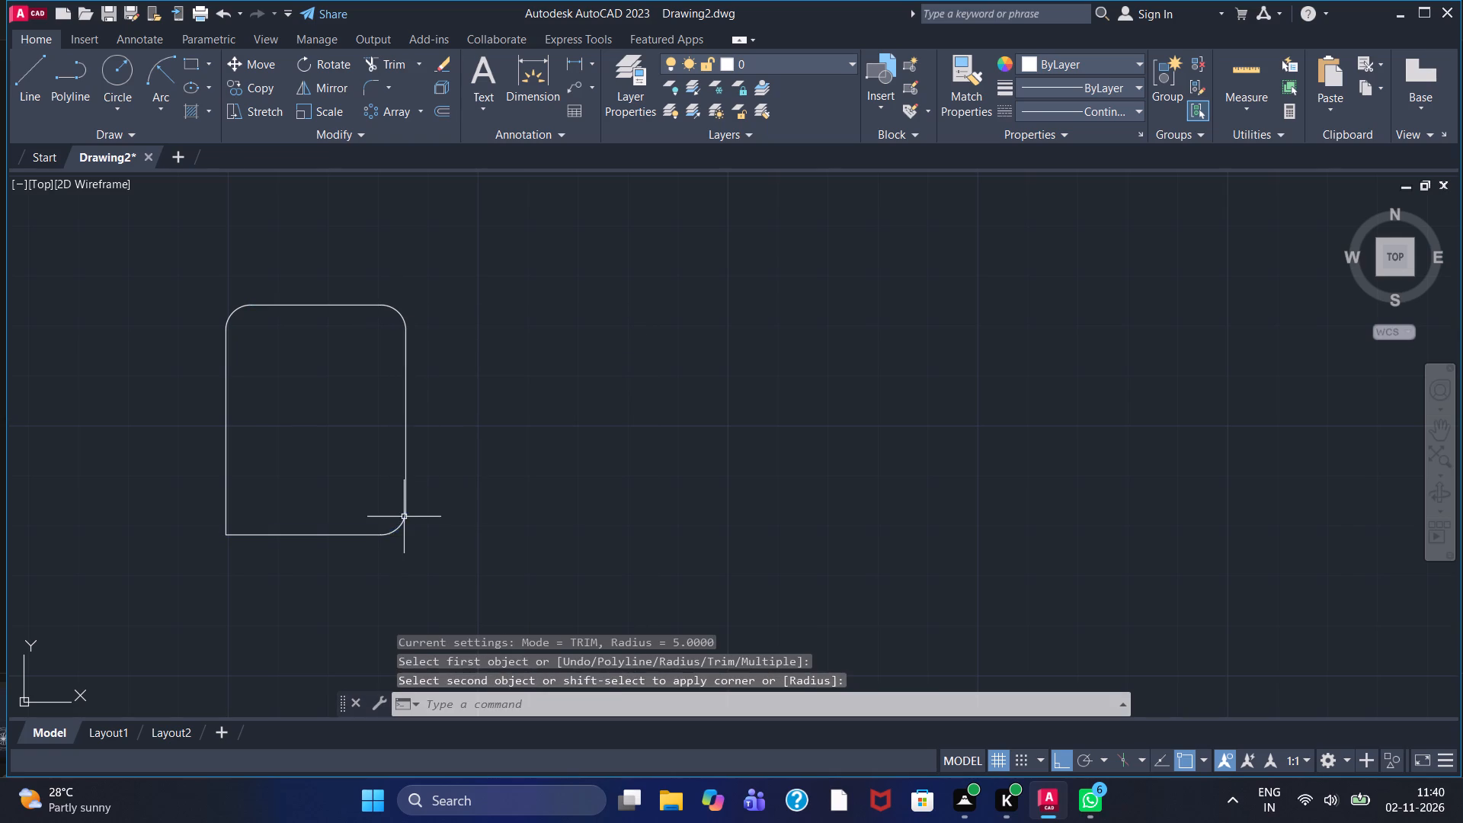
right_click(402, 526)
left_click(488, 159)
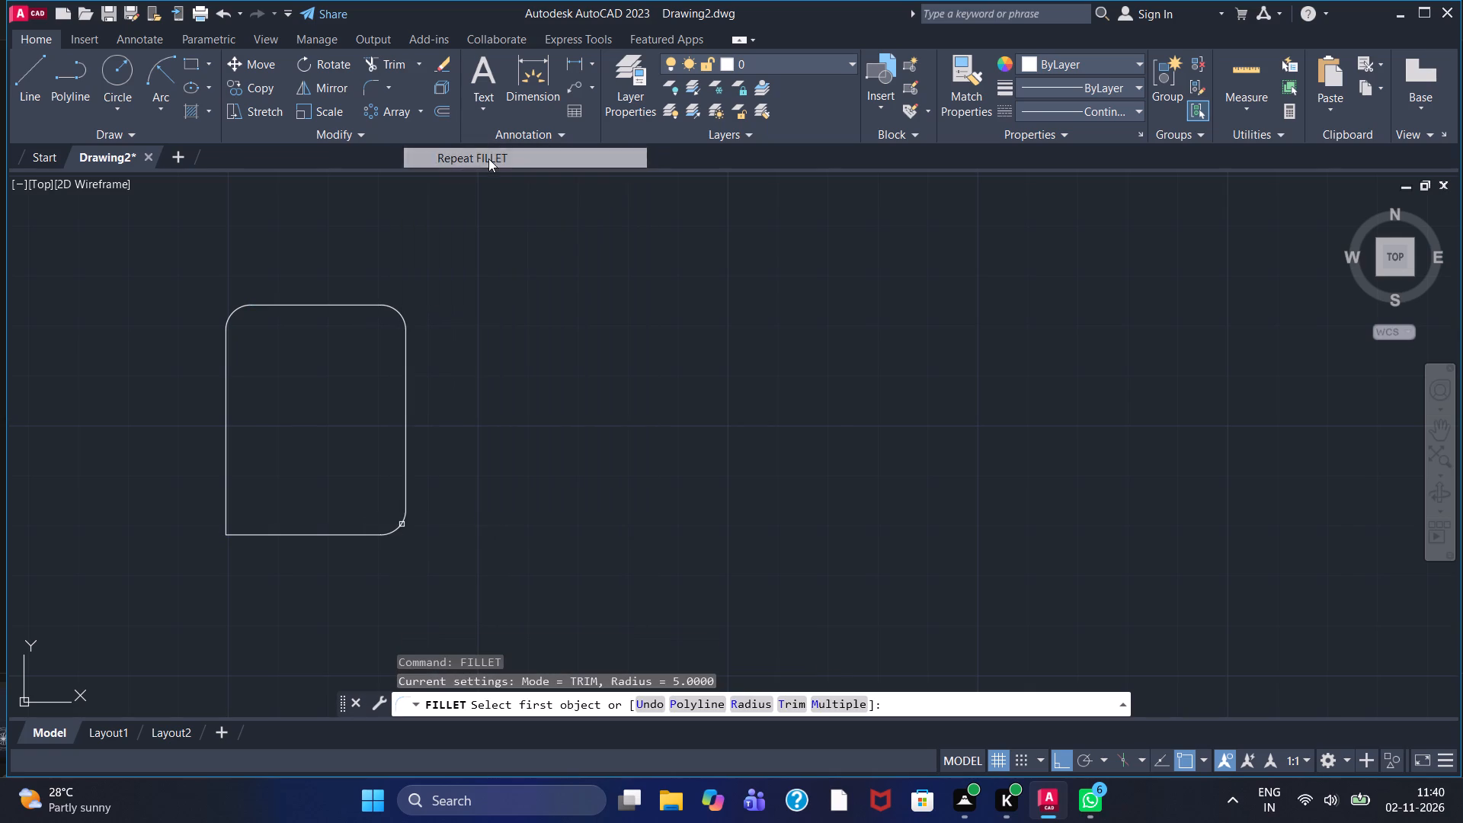
left_click(227, 516)
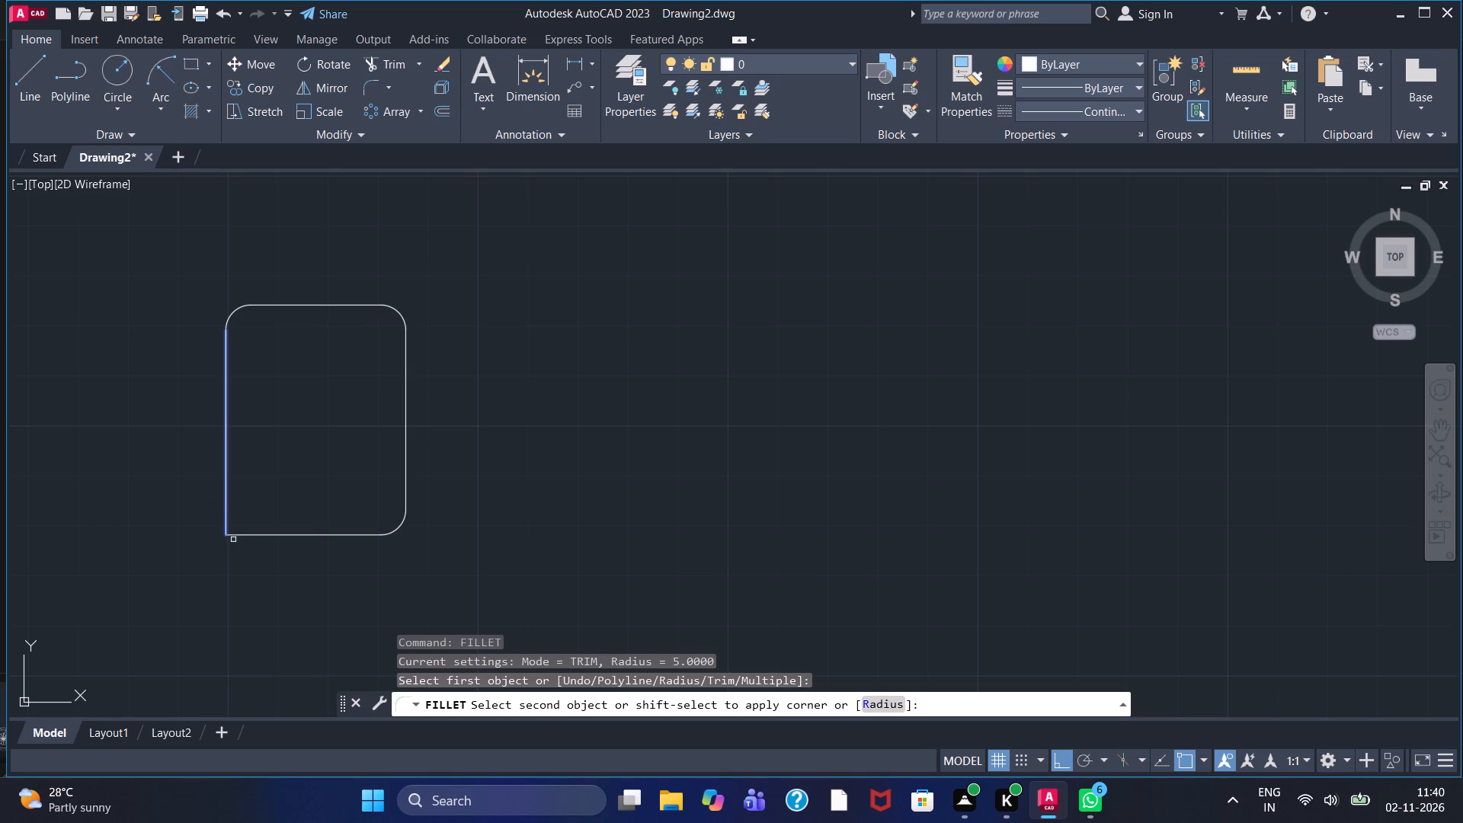
left_click(241, 533)
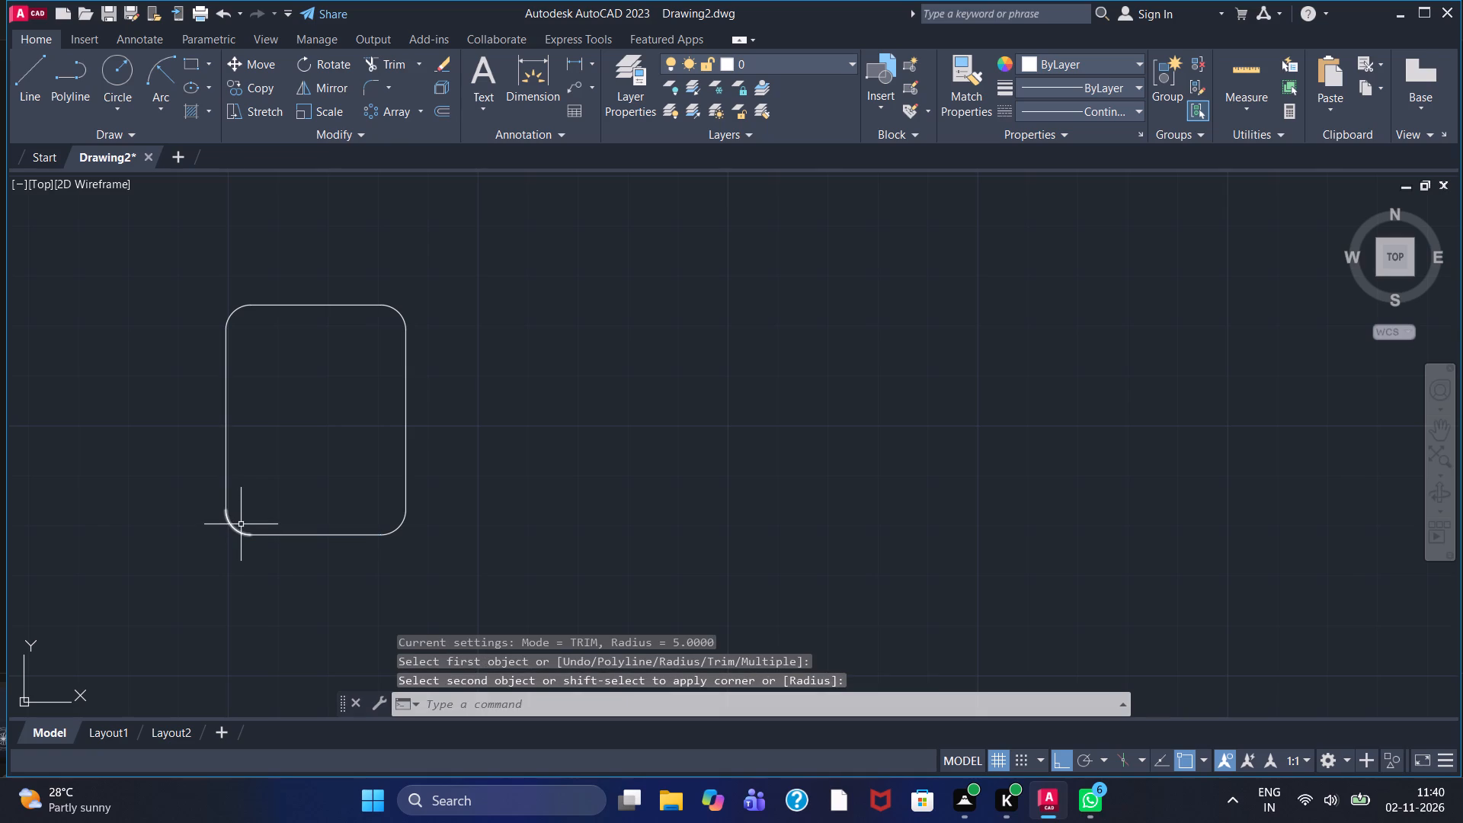
key("Escape")
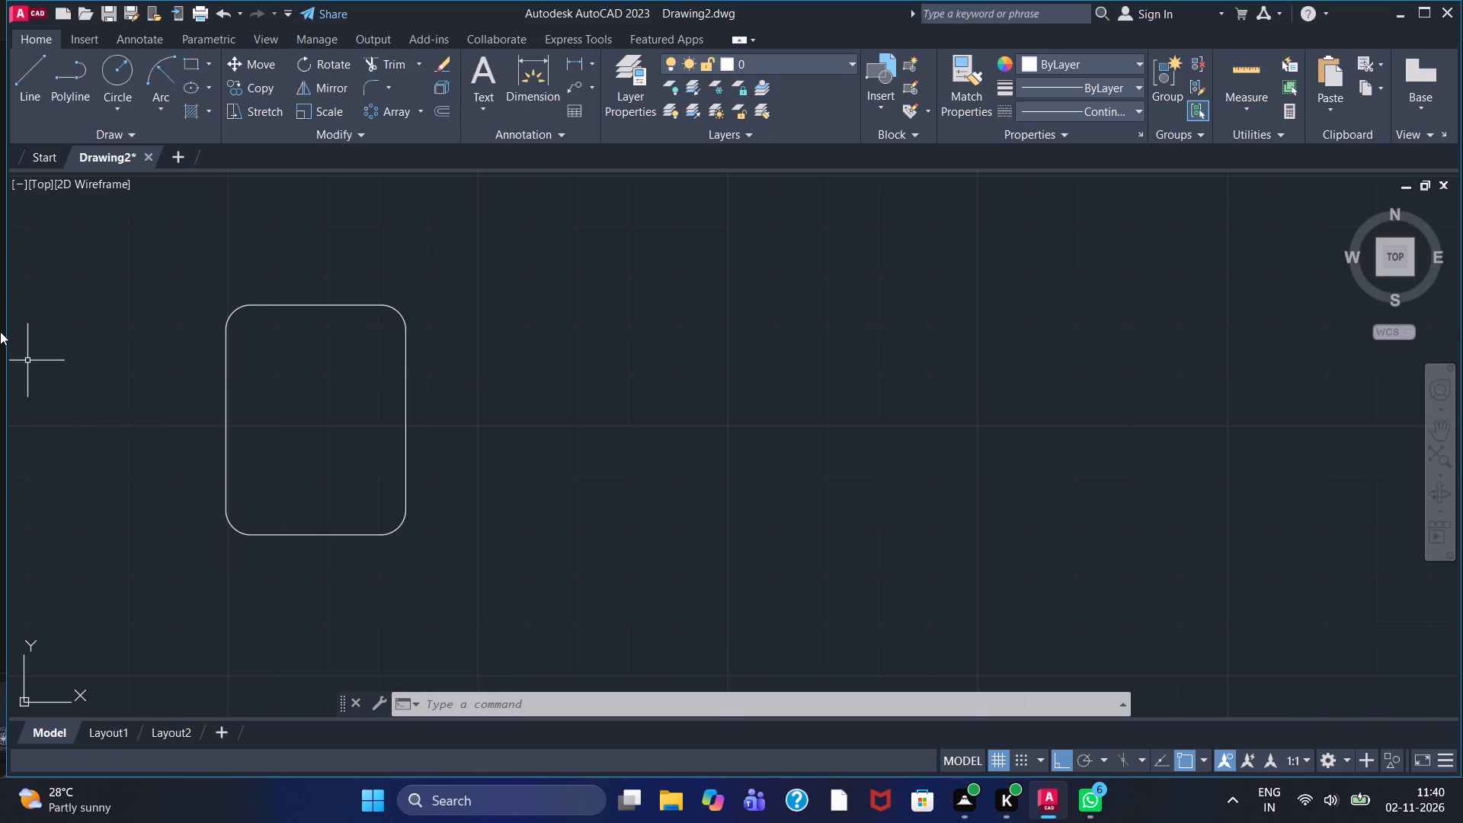
Draw vertical and horizontal centre lines joining the midpoints of the rounded rectangle's opposite sides.
left_click(25, 66)
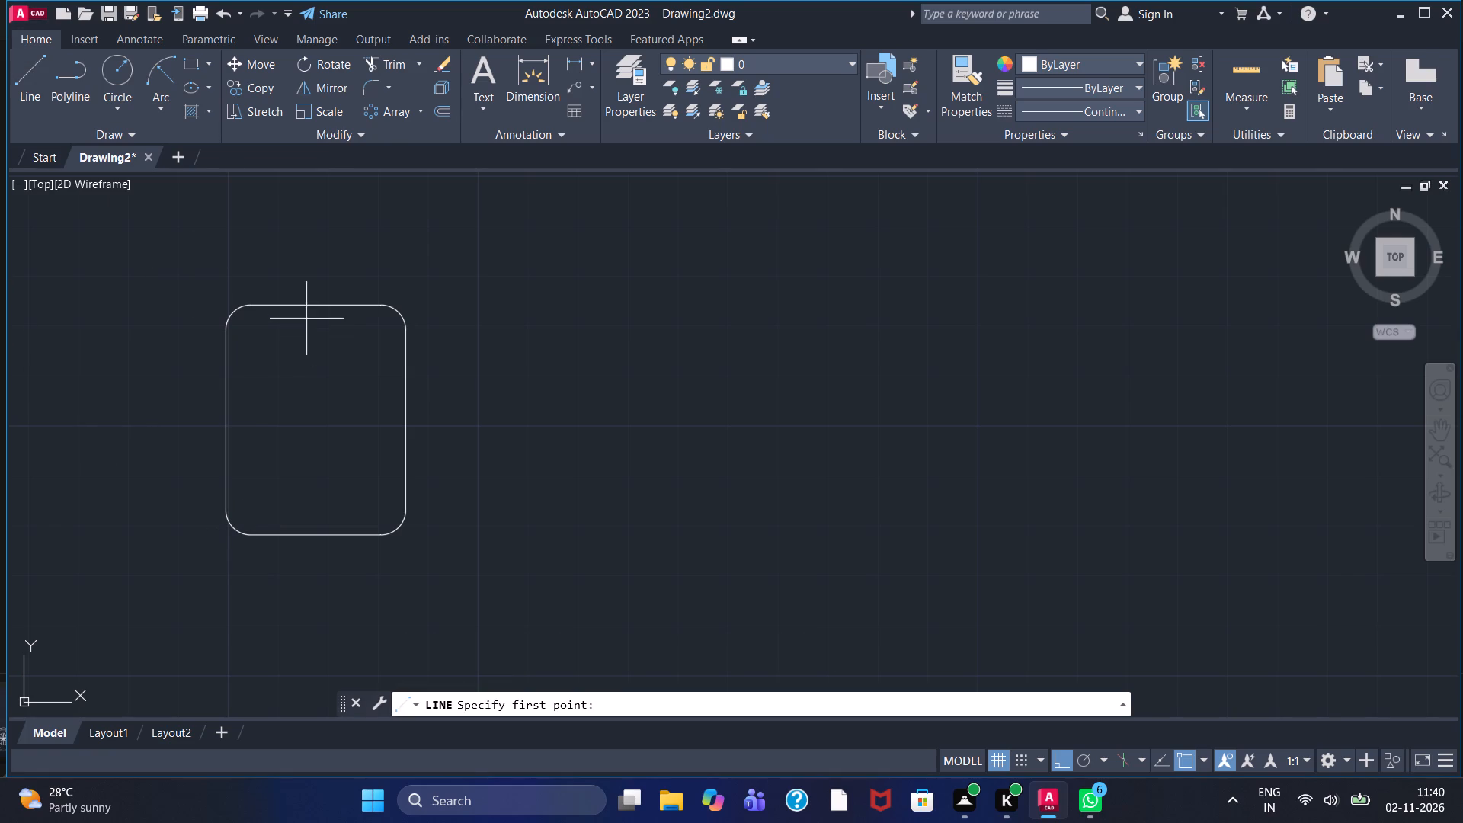
left_click(318, 309)
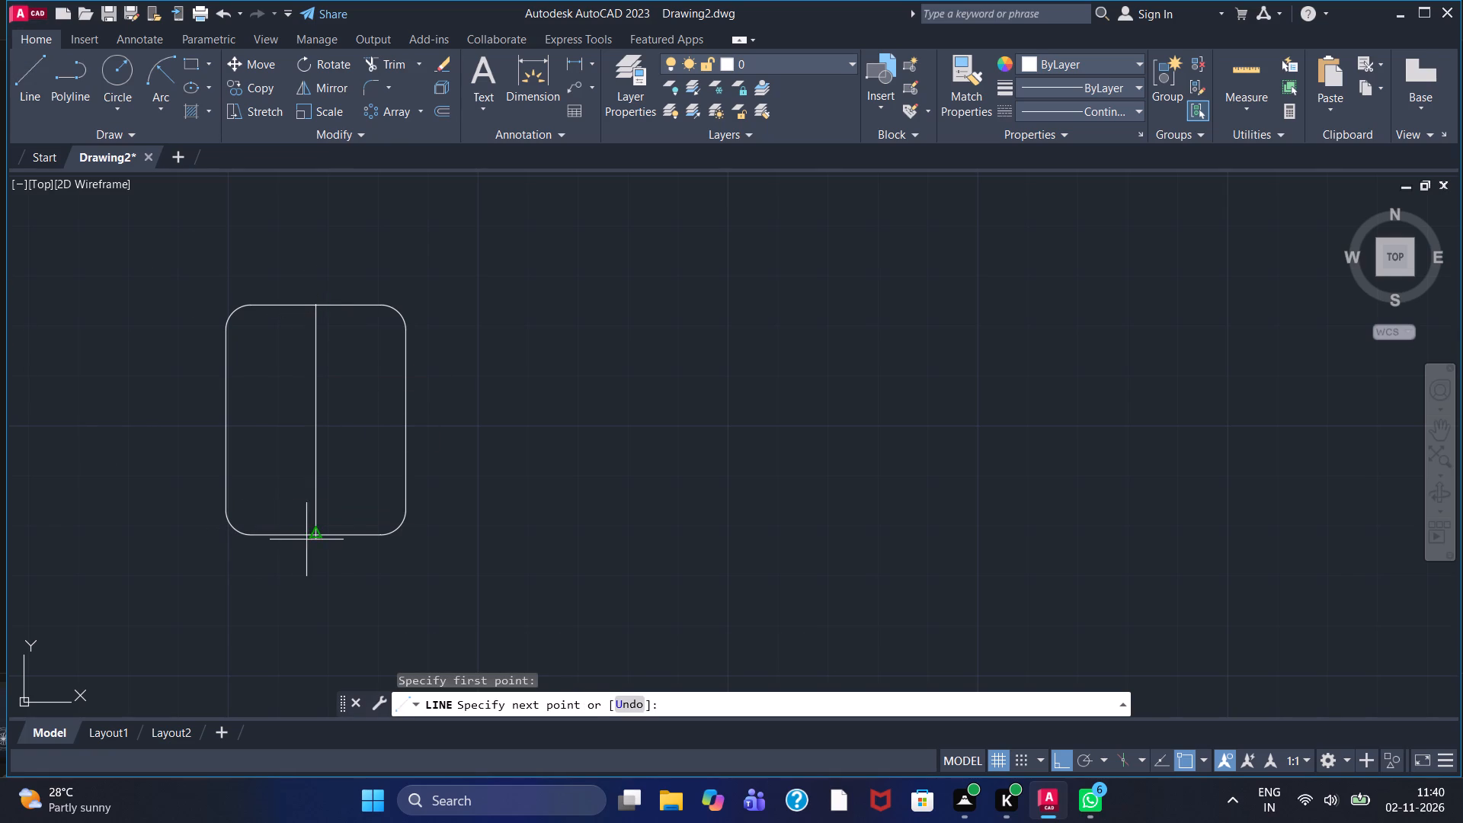
left_click(312, 538)
right_click(312, 530)
left_click(341, 538)
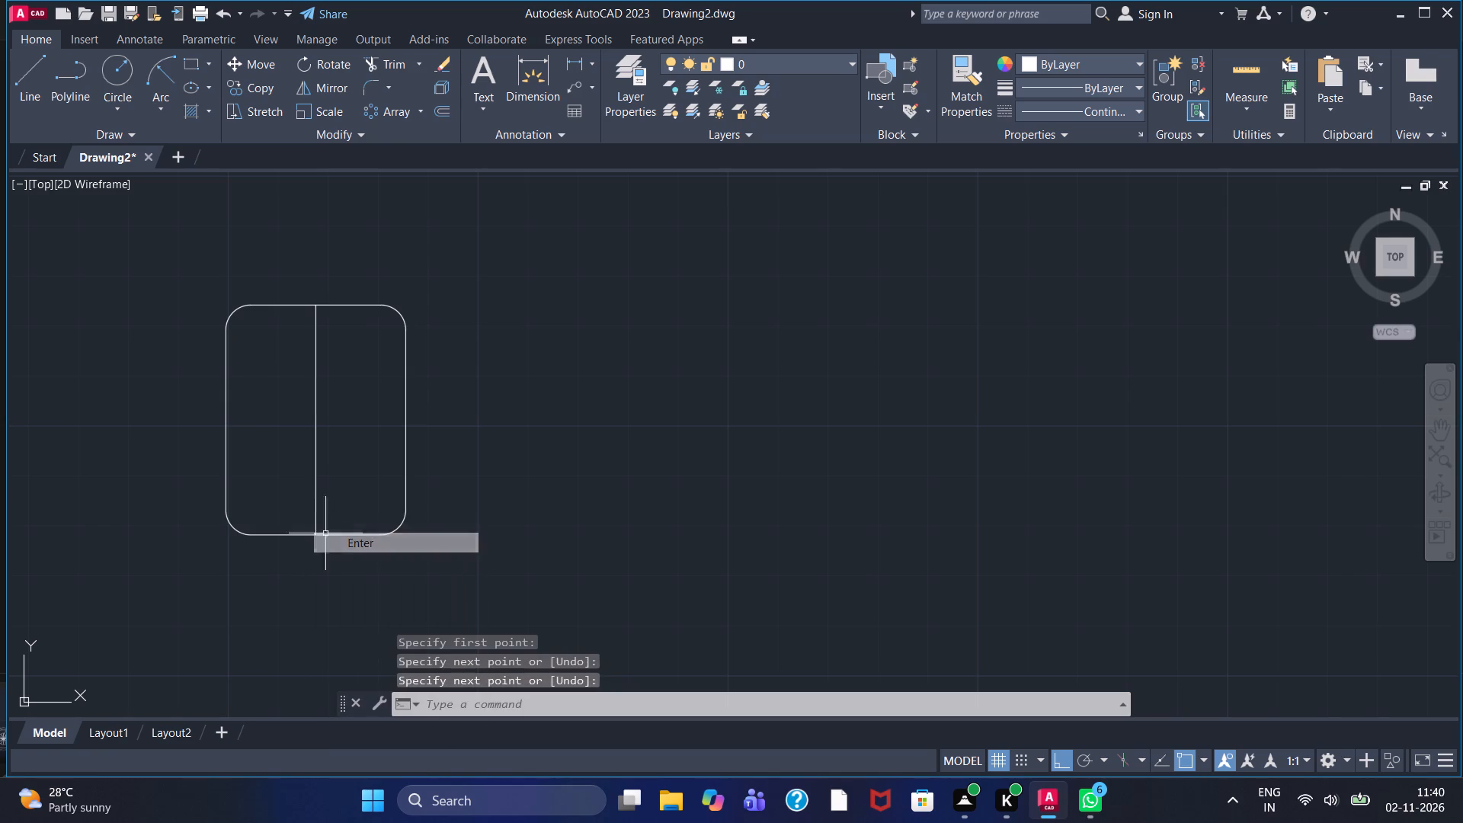
left_click(18, 93)
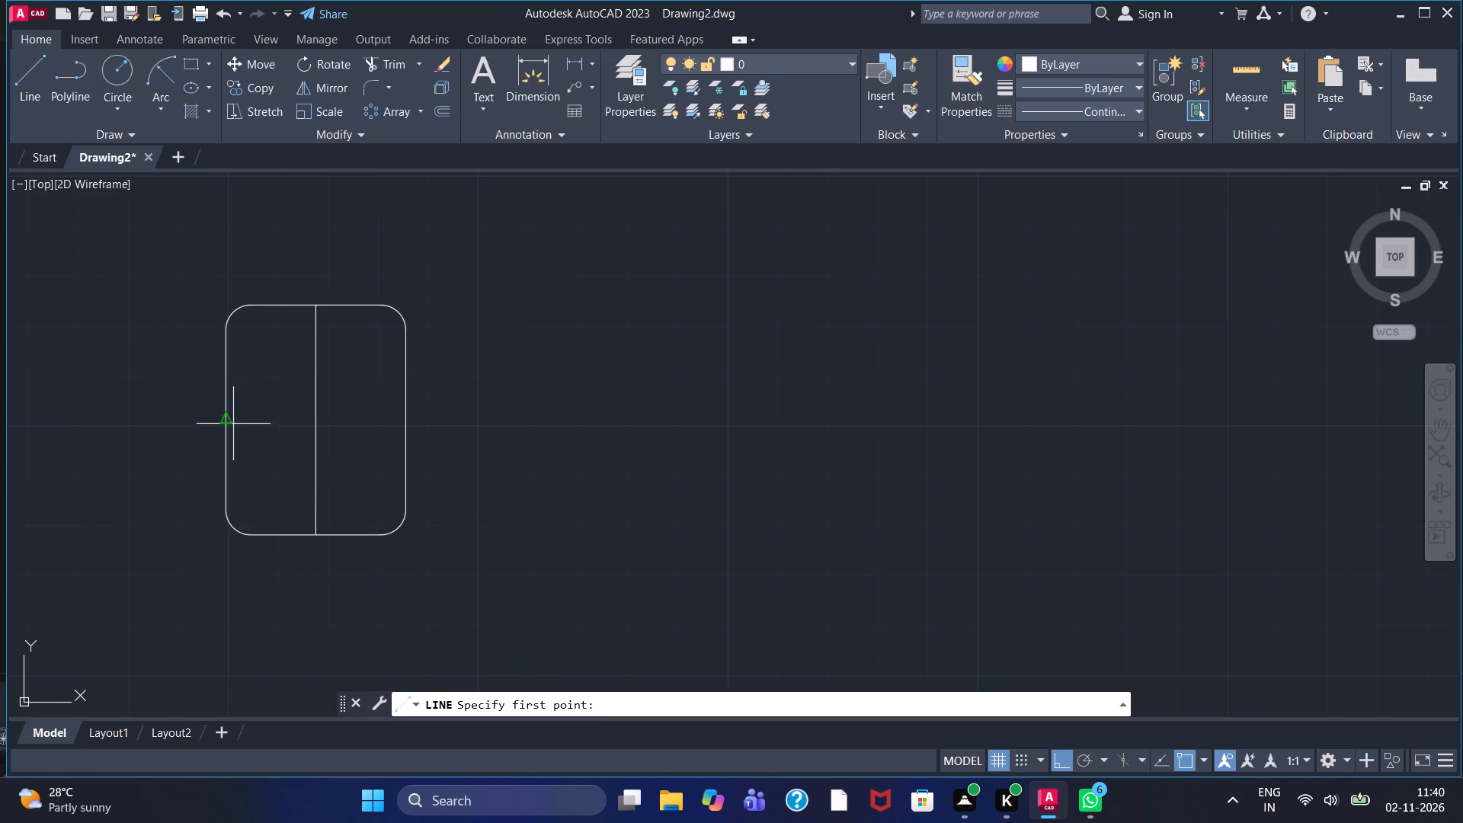
left_click(223, 421)
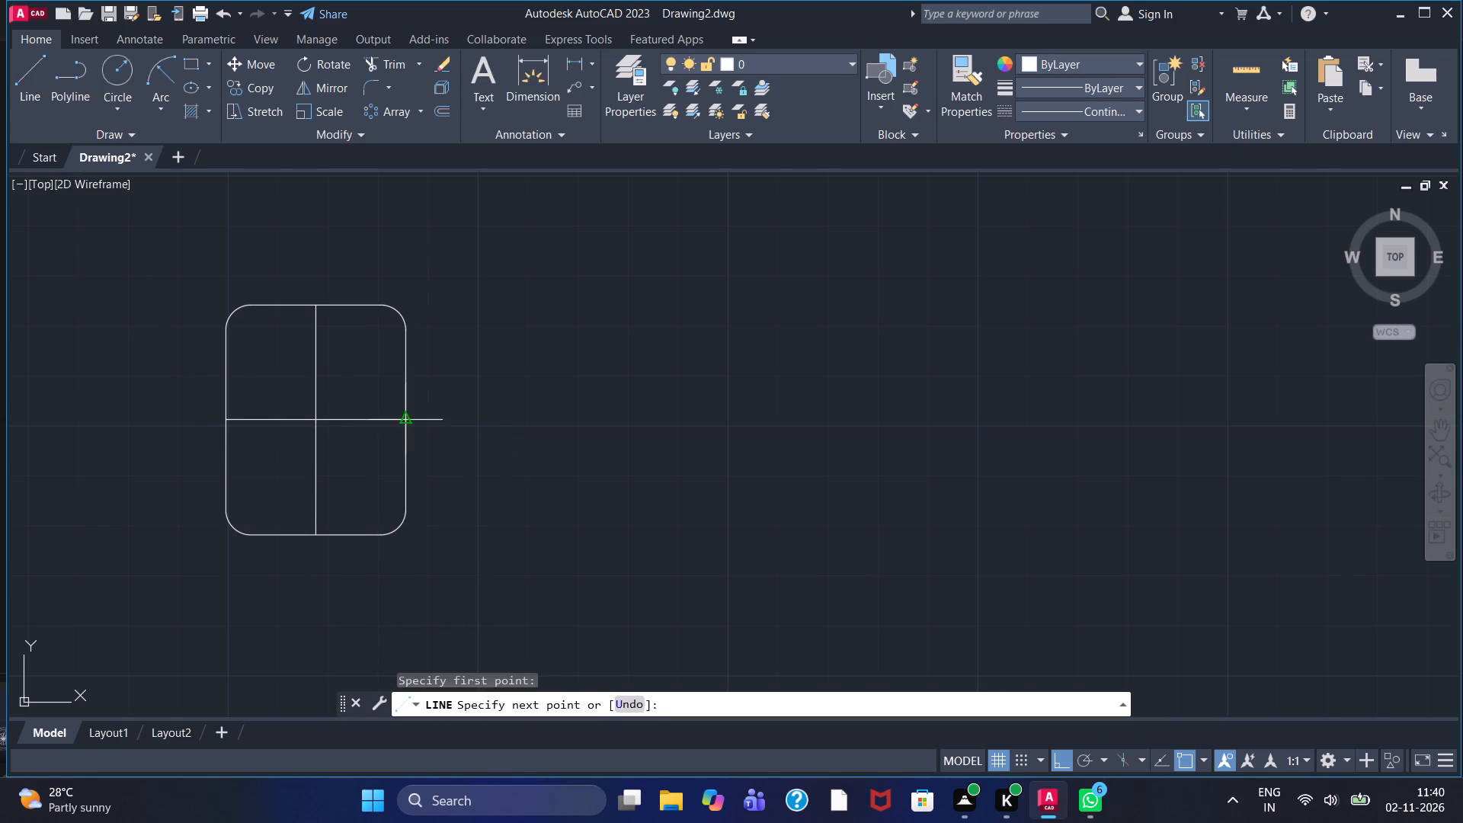
left_click(402, 425)
right_click(402, 425)
left_click(430, 431)
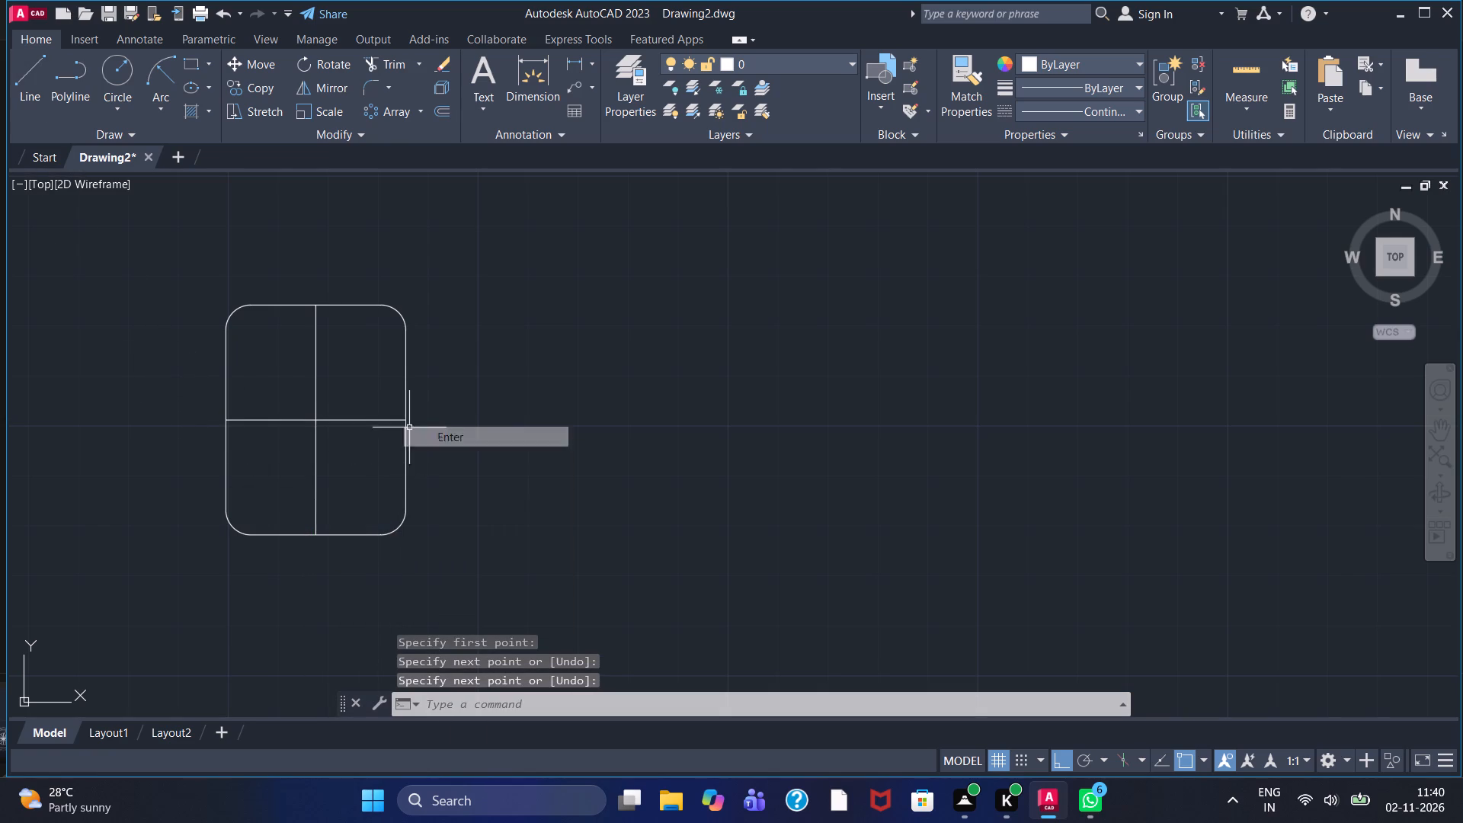
Trim away the half of the horizontal centre line left of the vertical centre line.
left_click(10, 78)
left_click(18, 82)
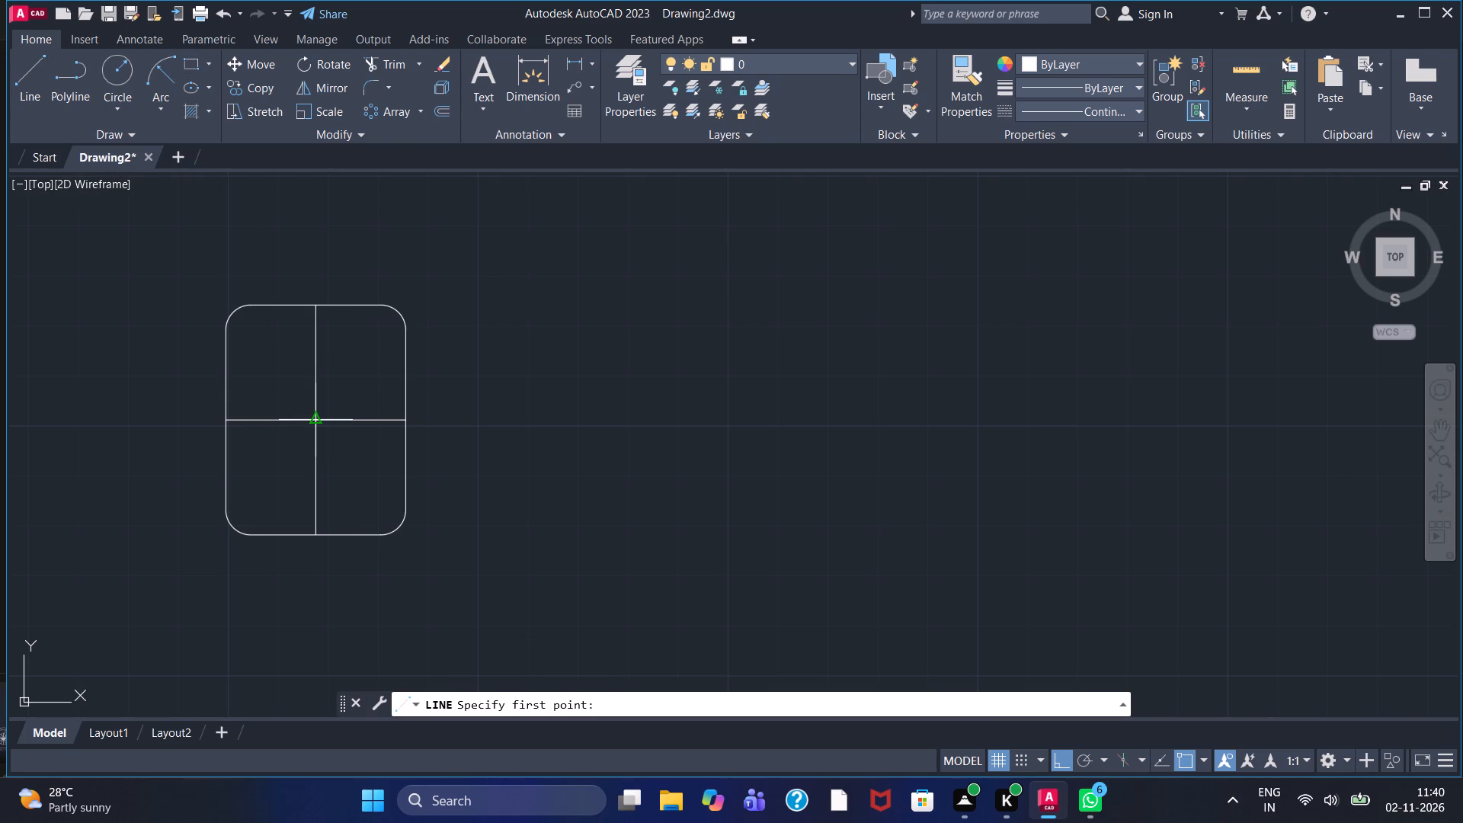
left_click(395, 52)
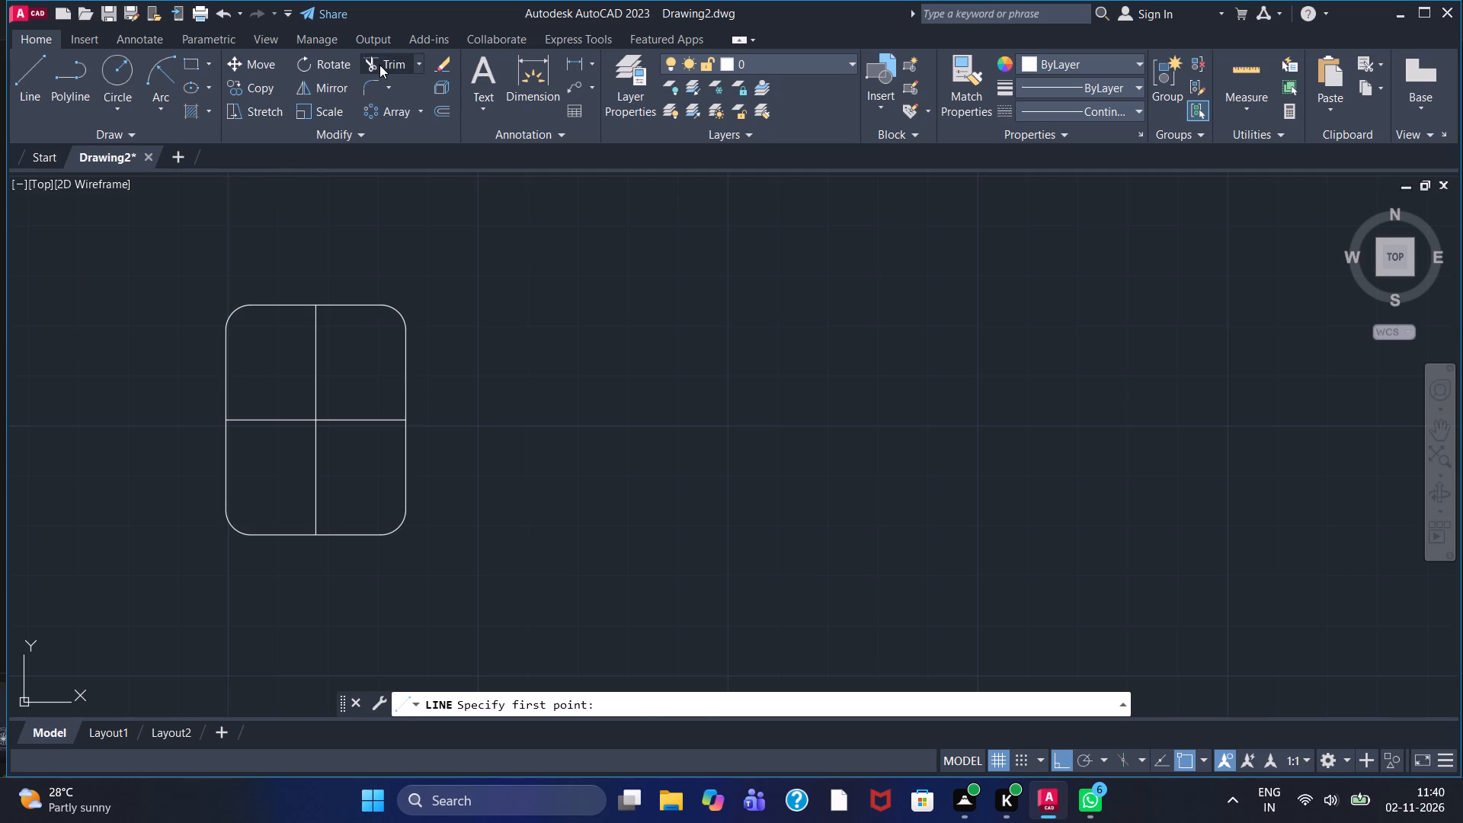
left_click(379, 65)
left_click(265, 419)
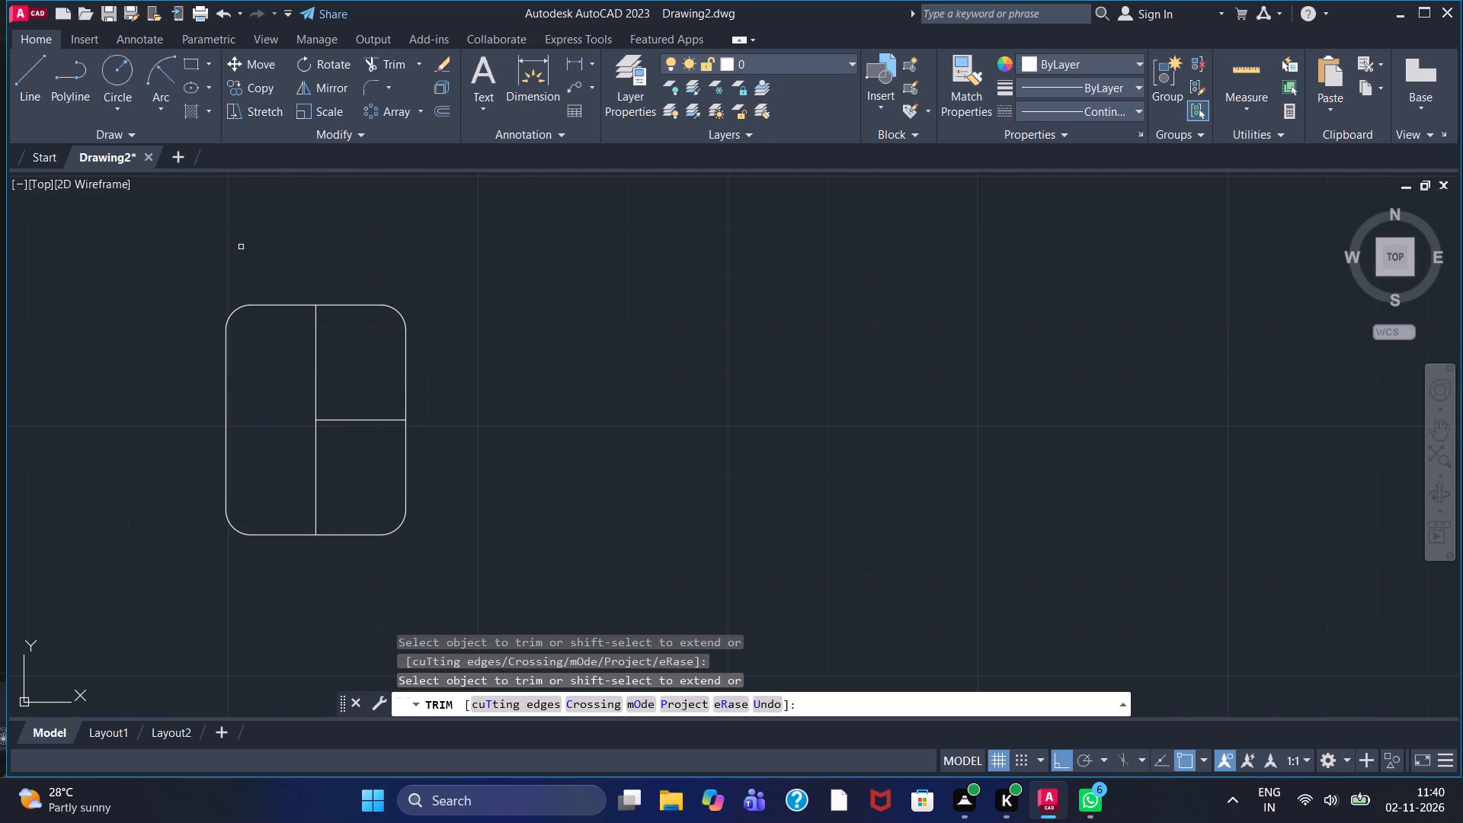
Draw a 26 by 28 inner rectangle from lines, starting at the centre with 13 left and 14 up, and closing at its left midpoint.
left_click(22, 91)
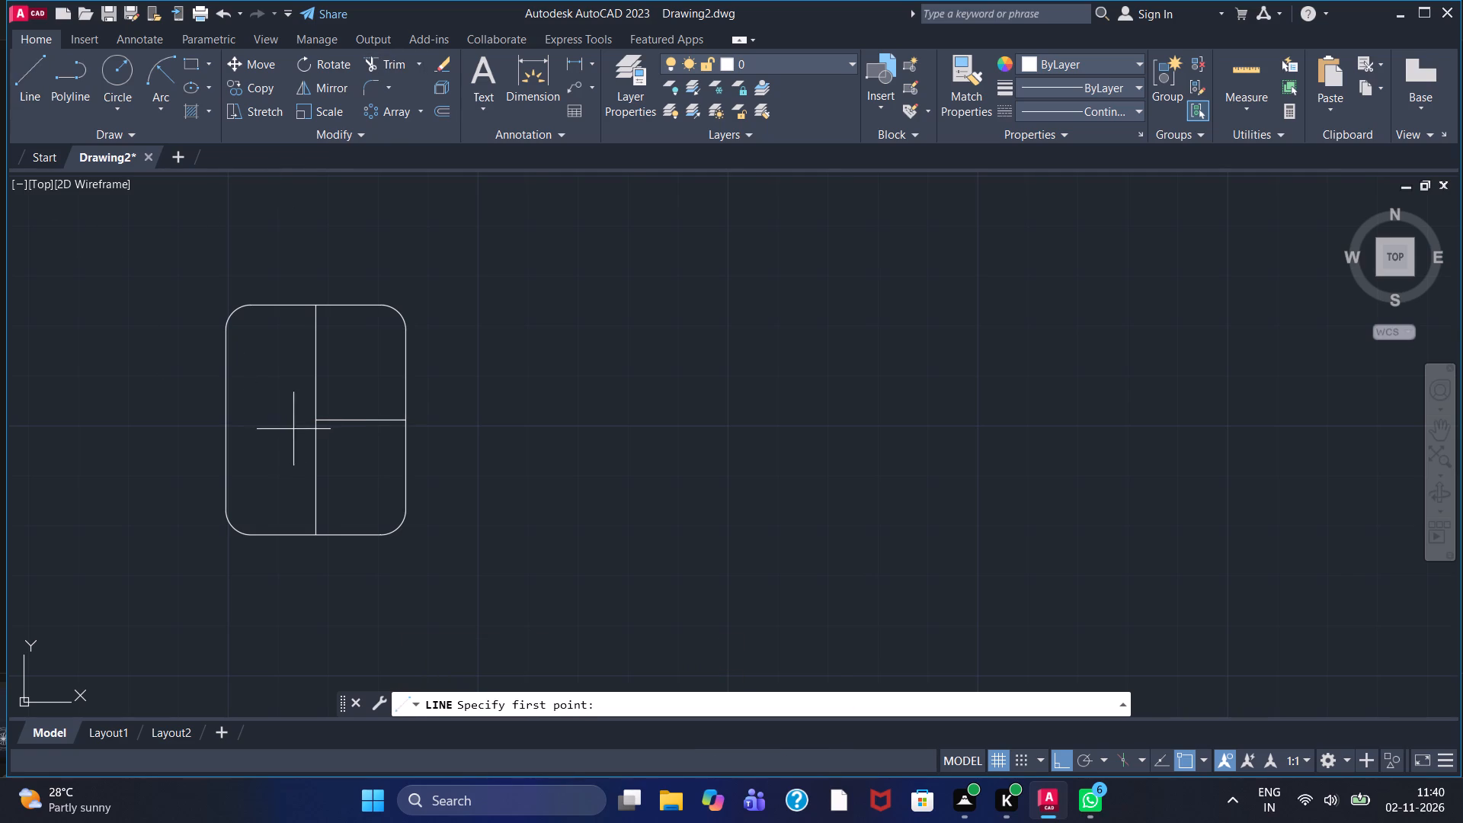
left_click_drag(310, 421, 299, 422)
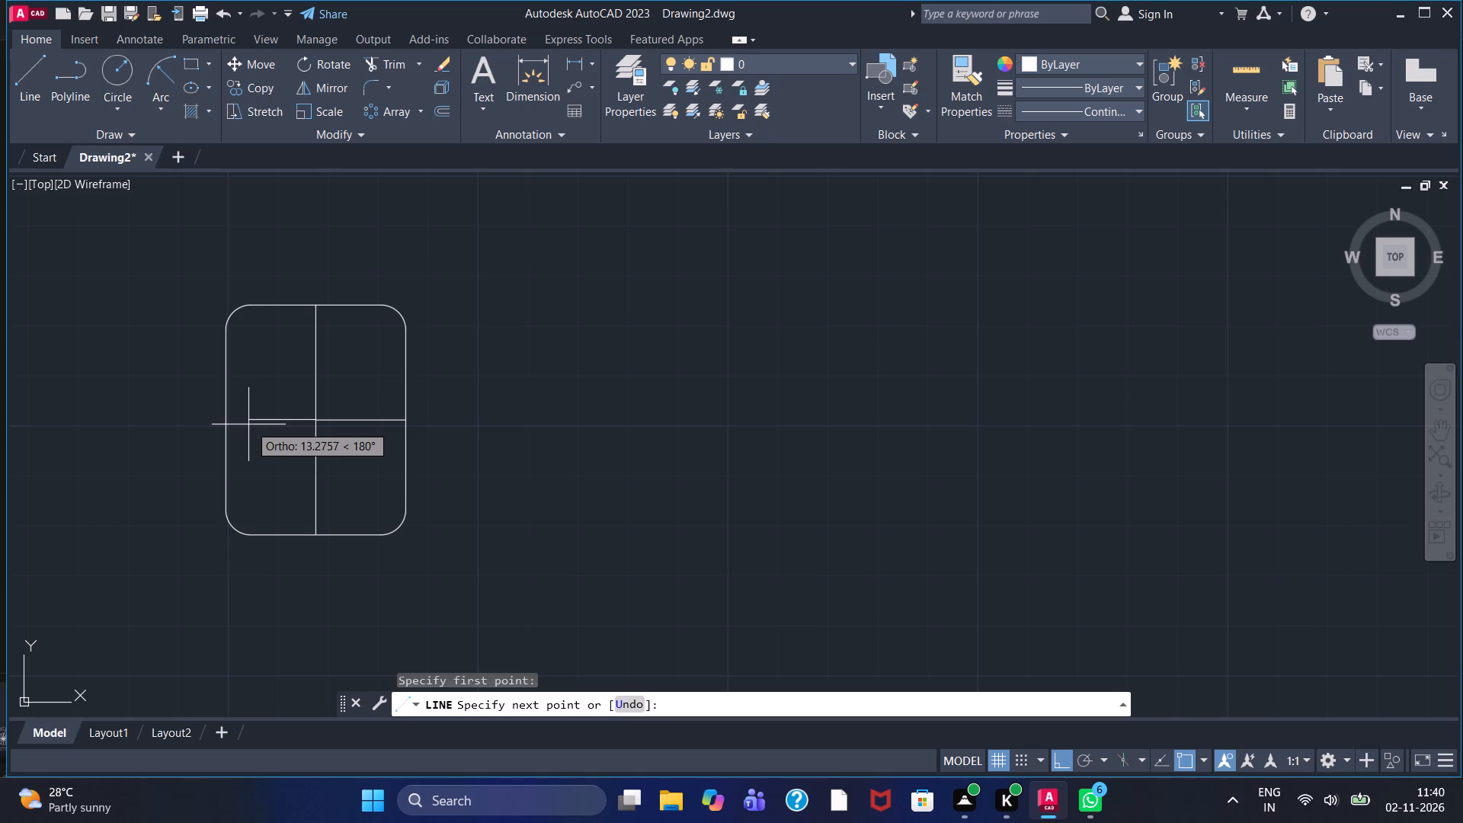
key("1")
key("3")
key("Return")
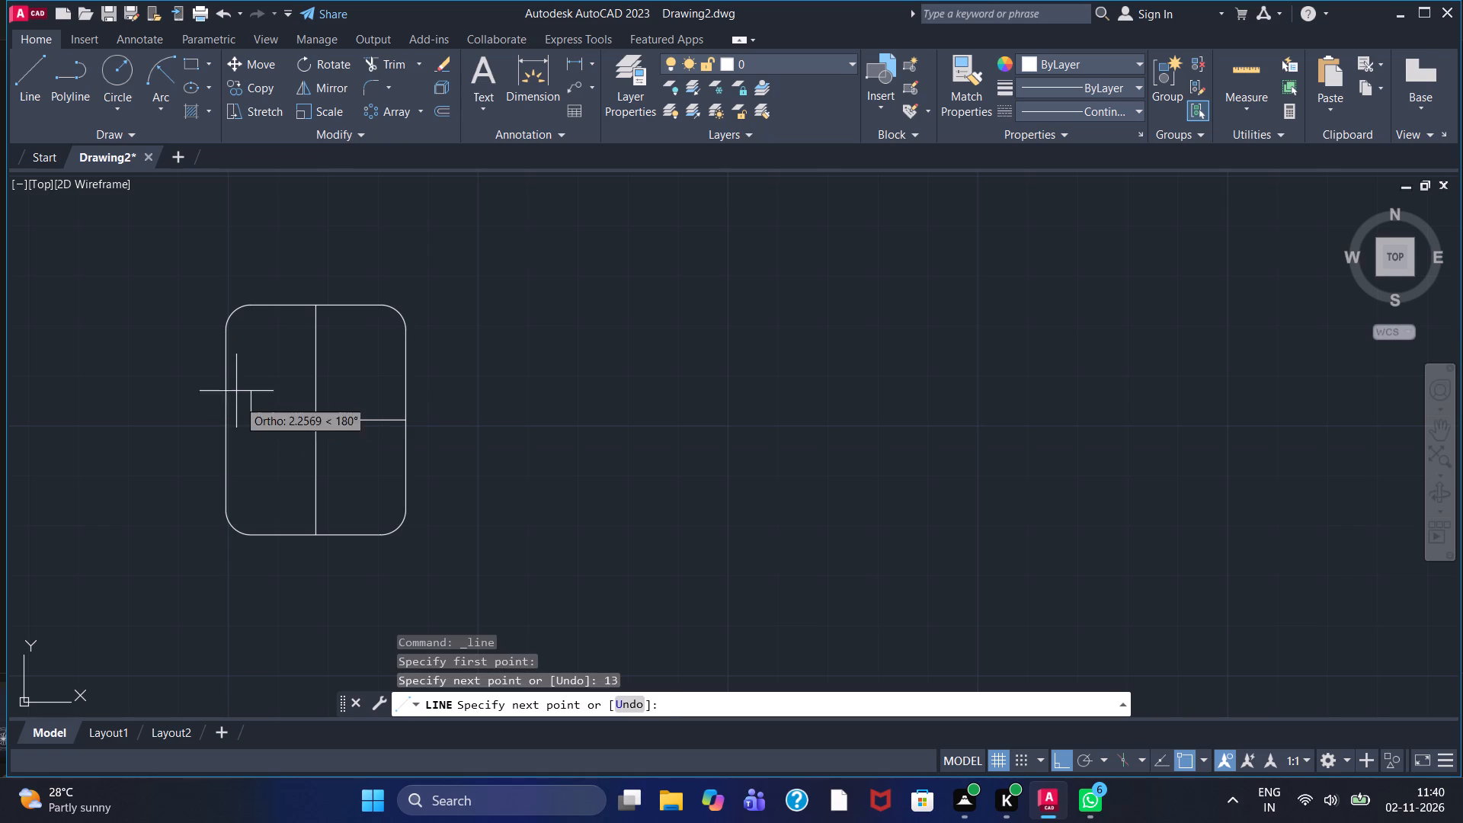
type("14")
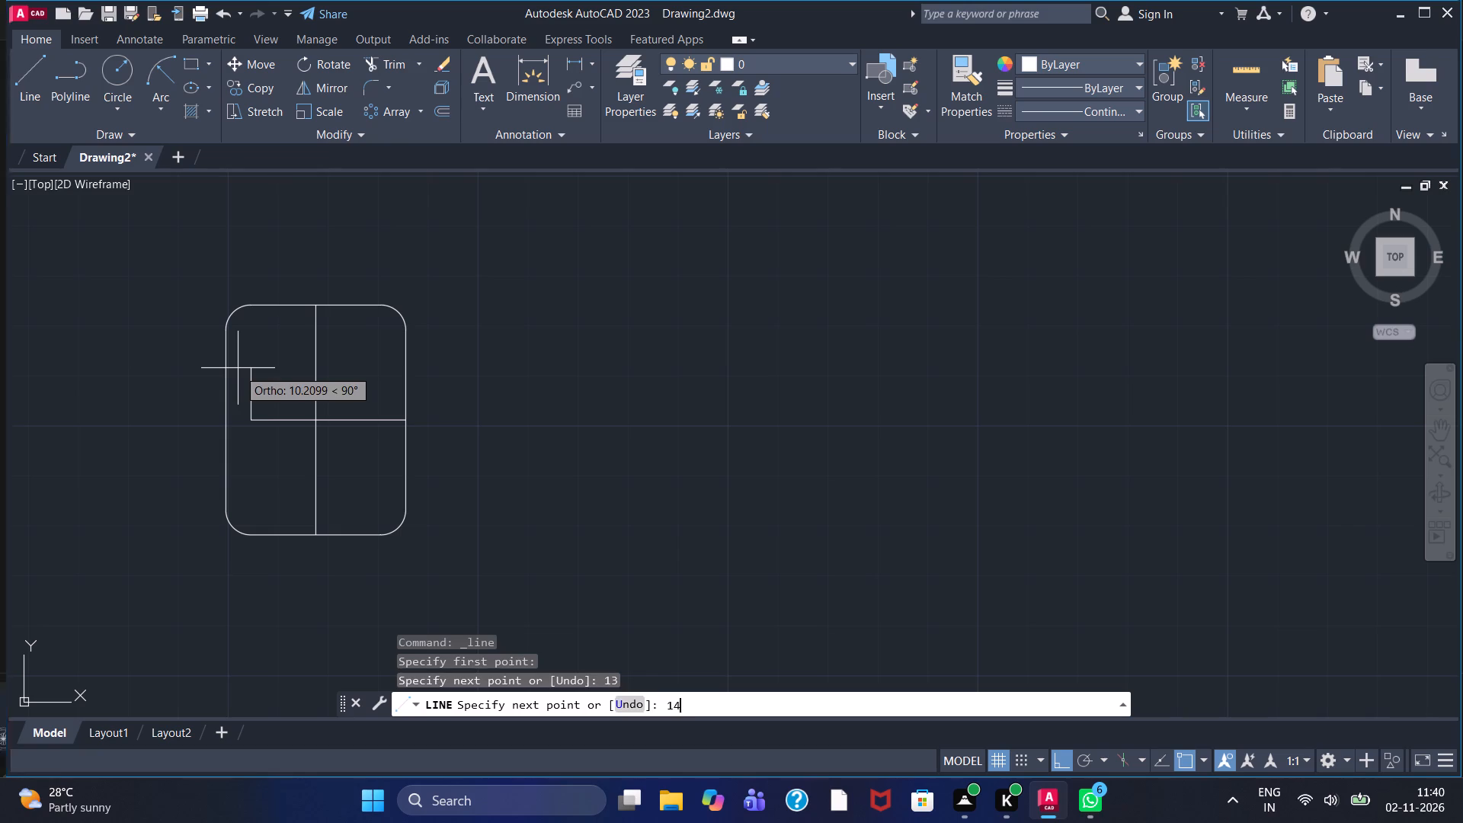
key("Return")
type("26")
key("Return")
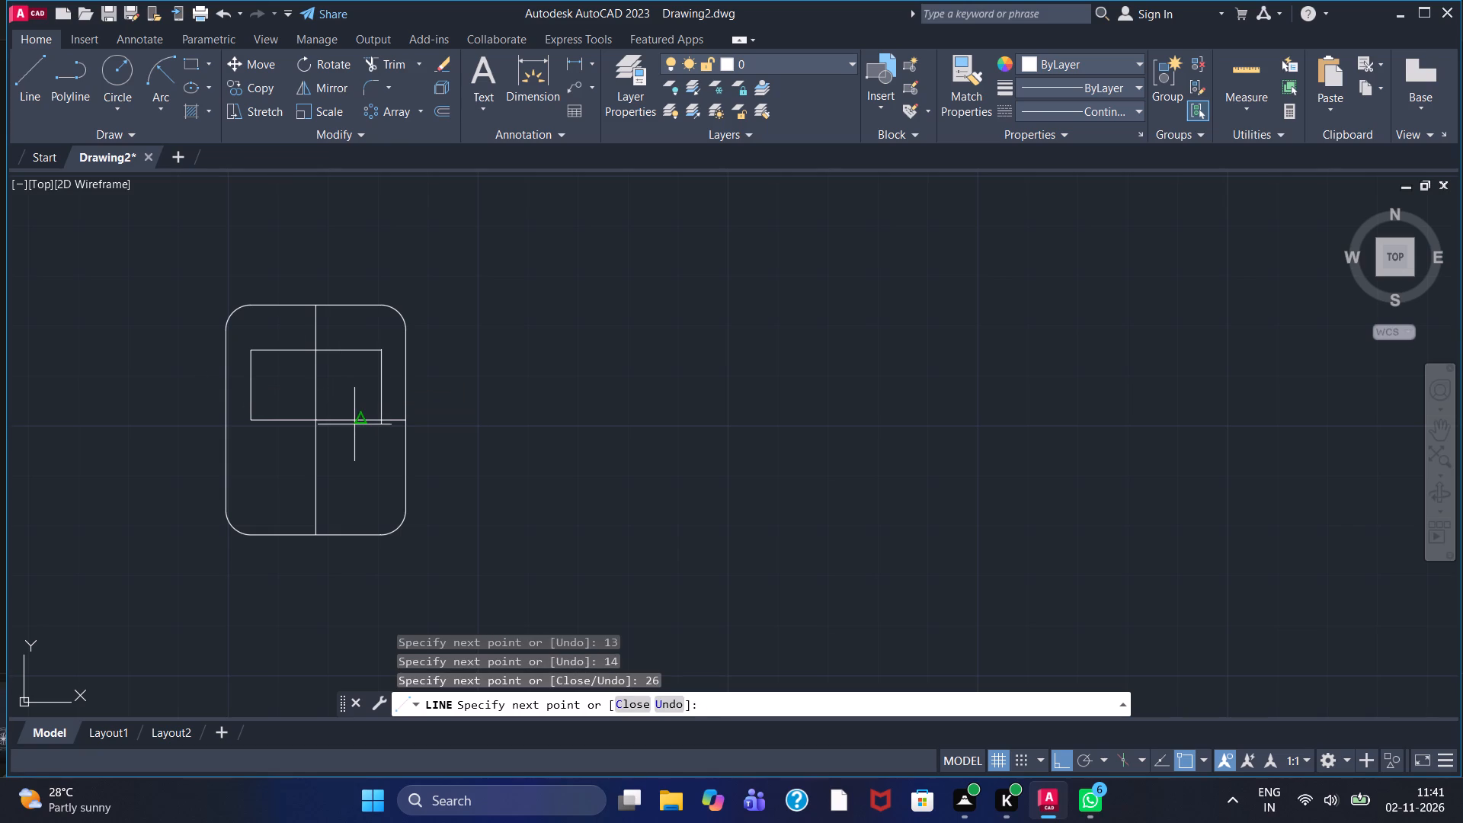
type("28")
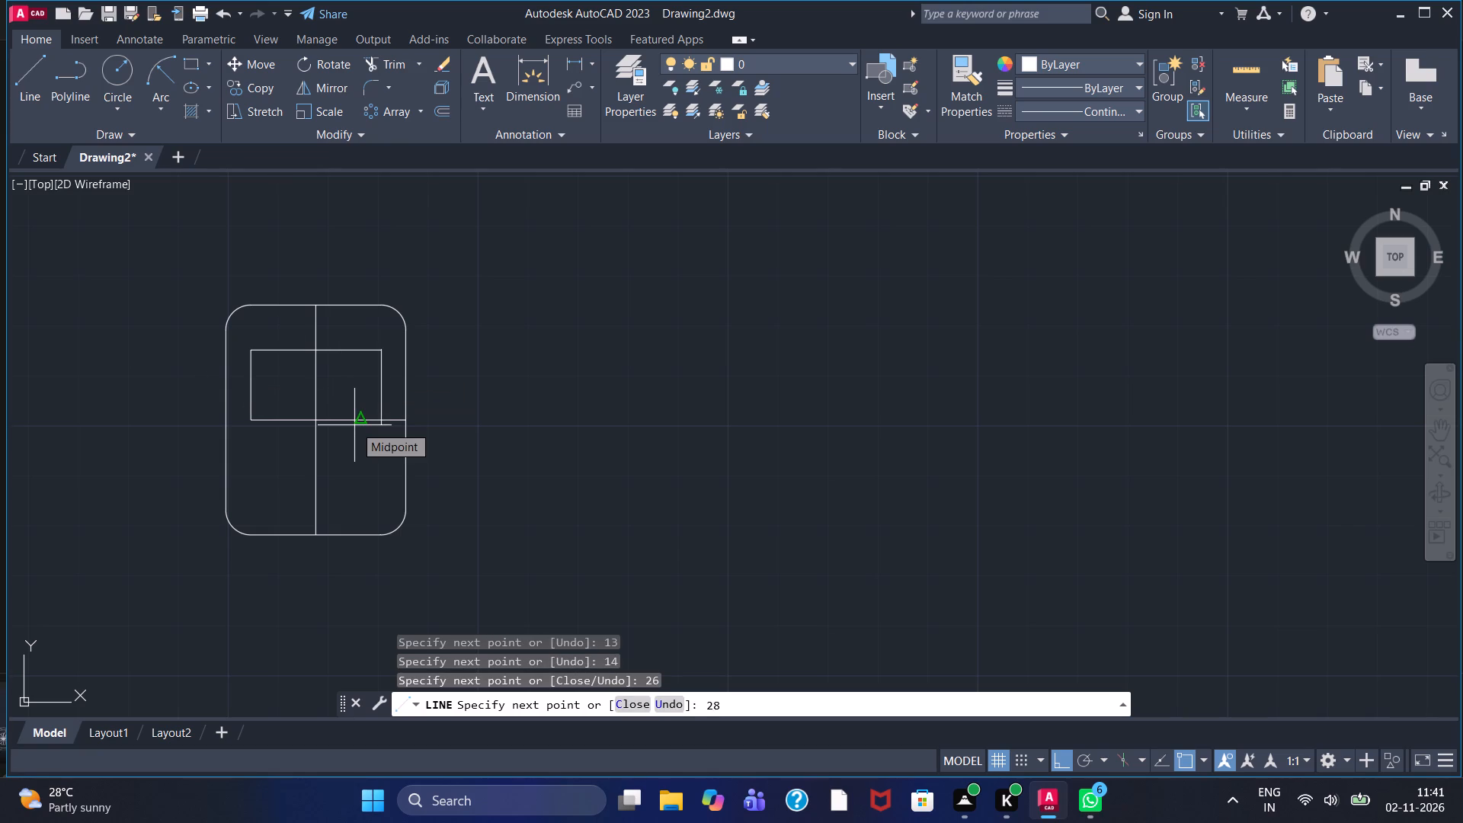
key("Return")
type("26")
key("Return")
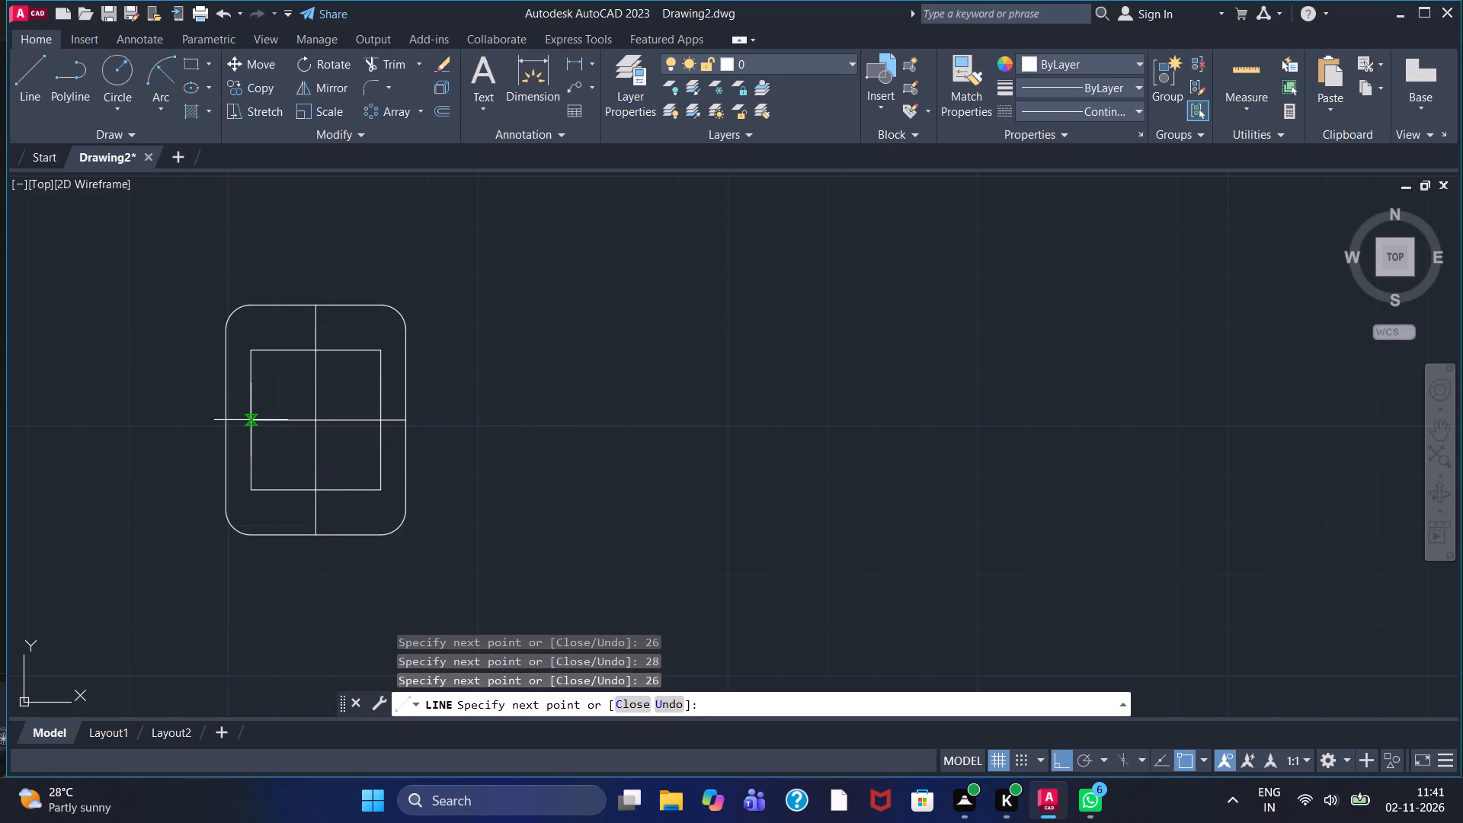
left_click(253, 417)
key("Escape")
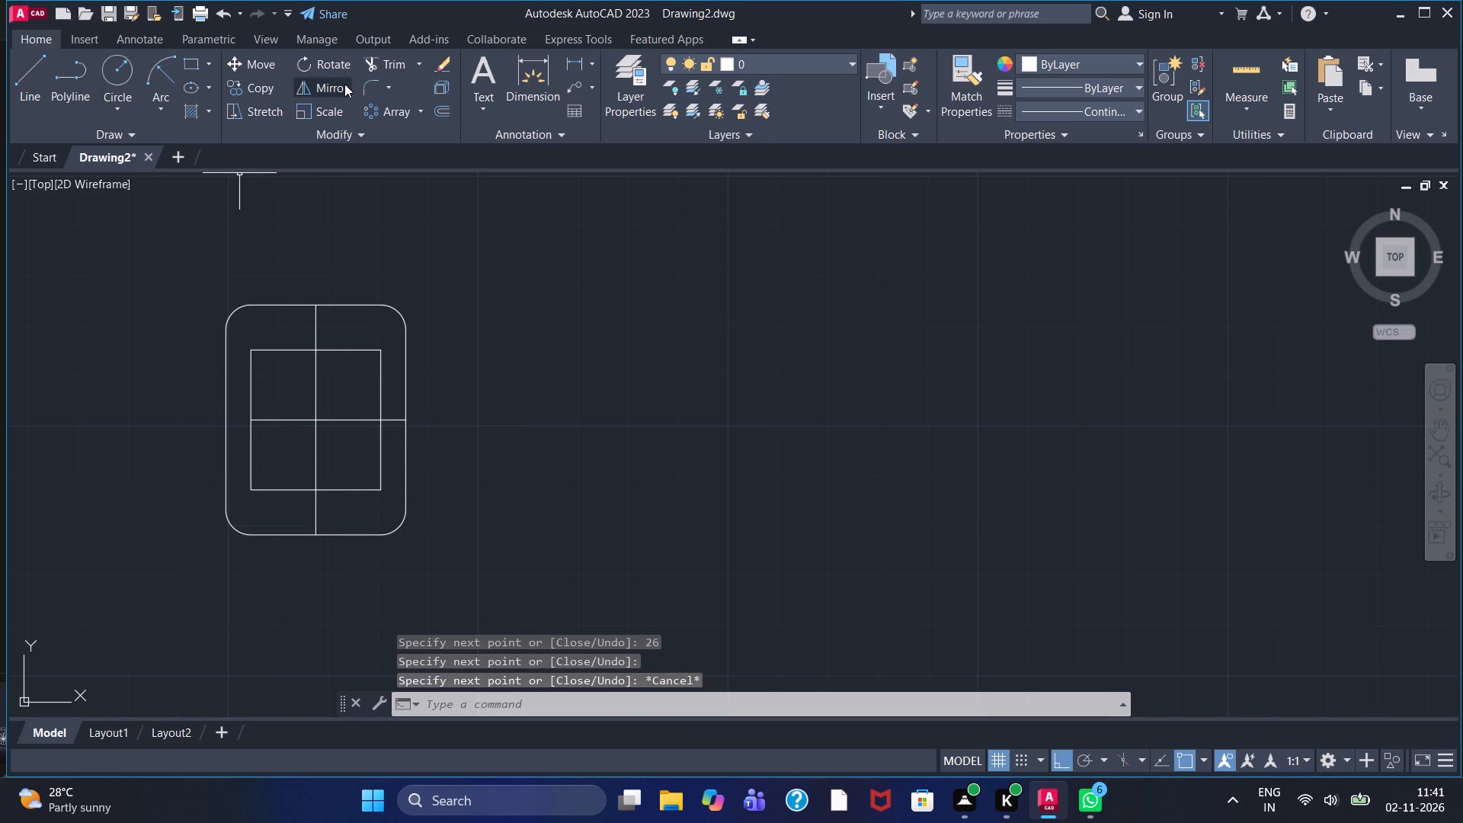
Trim the horizontal centre line piece between the inner rectangle's right side and the outer outline.
left_click(374, 71)
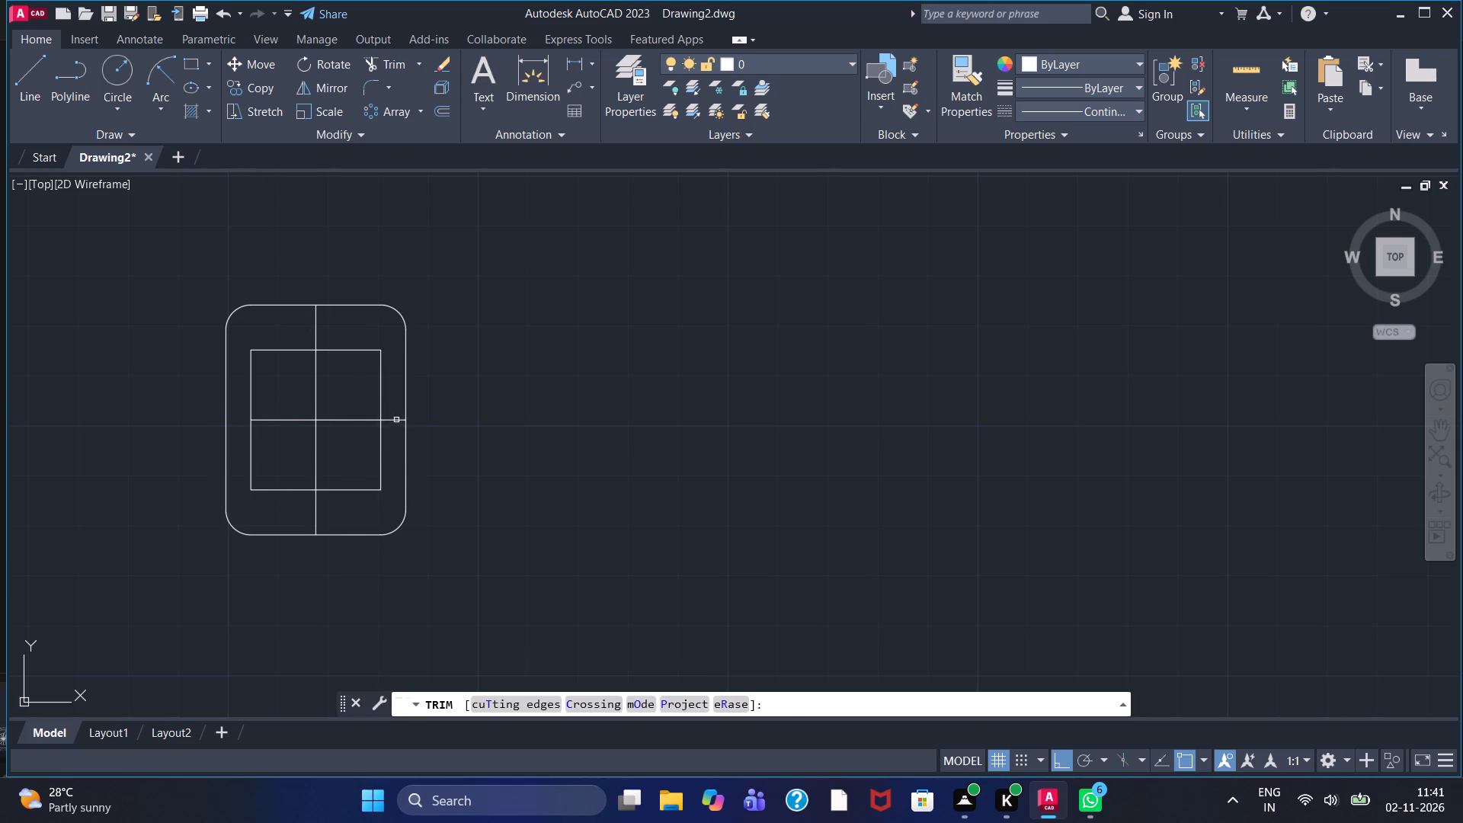
left_click(396, 420)
right_click(396, 420)
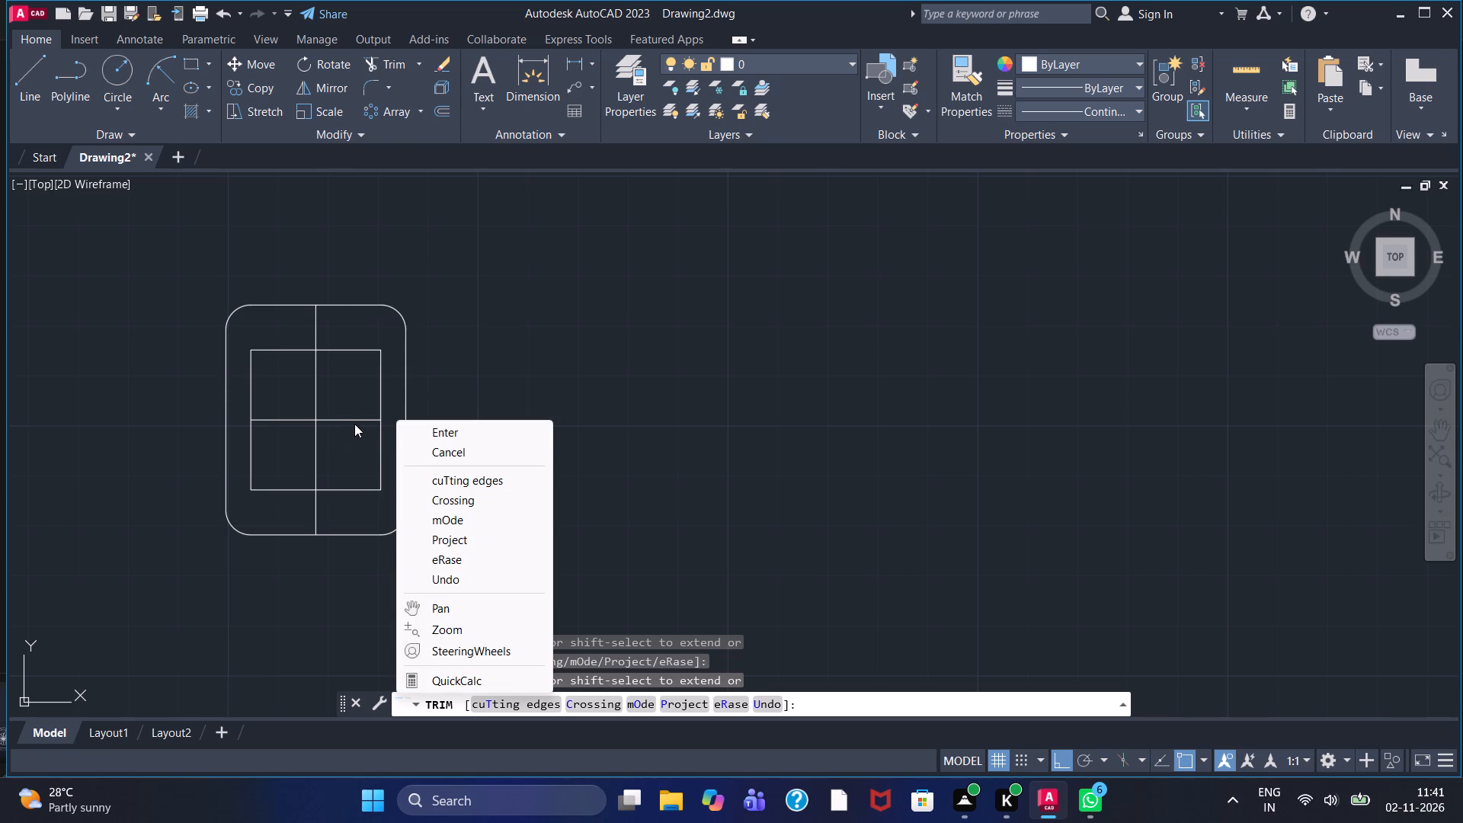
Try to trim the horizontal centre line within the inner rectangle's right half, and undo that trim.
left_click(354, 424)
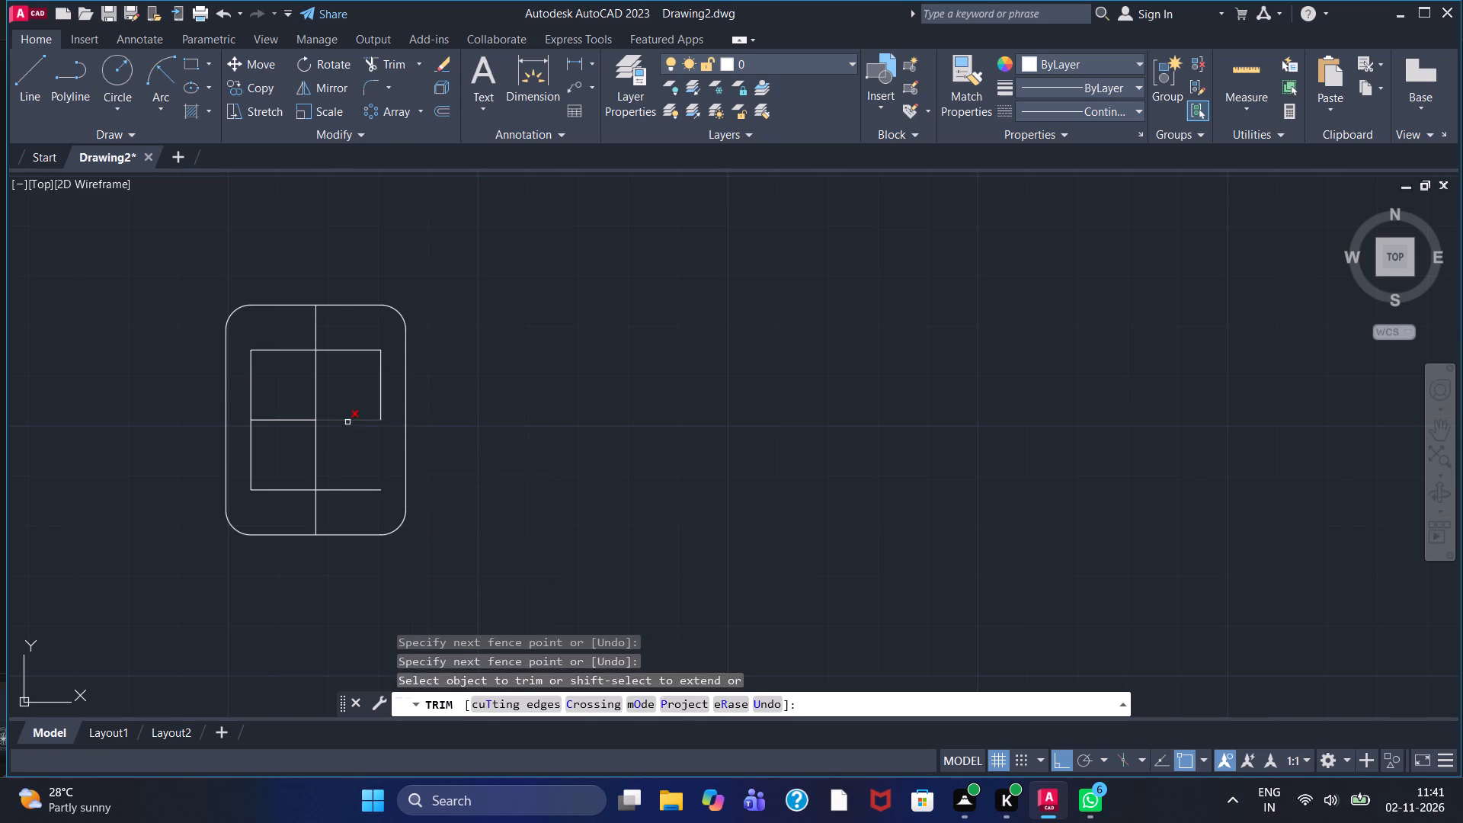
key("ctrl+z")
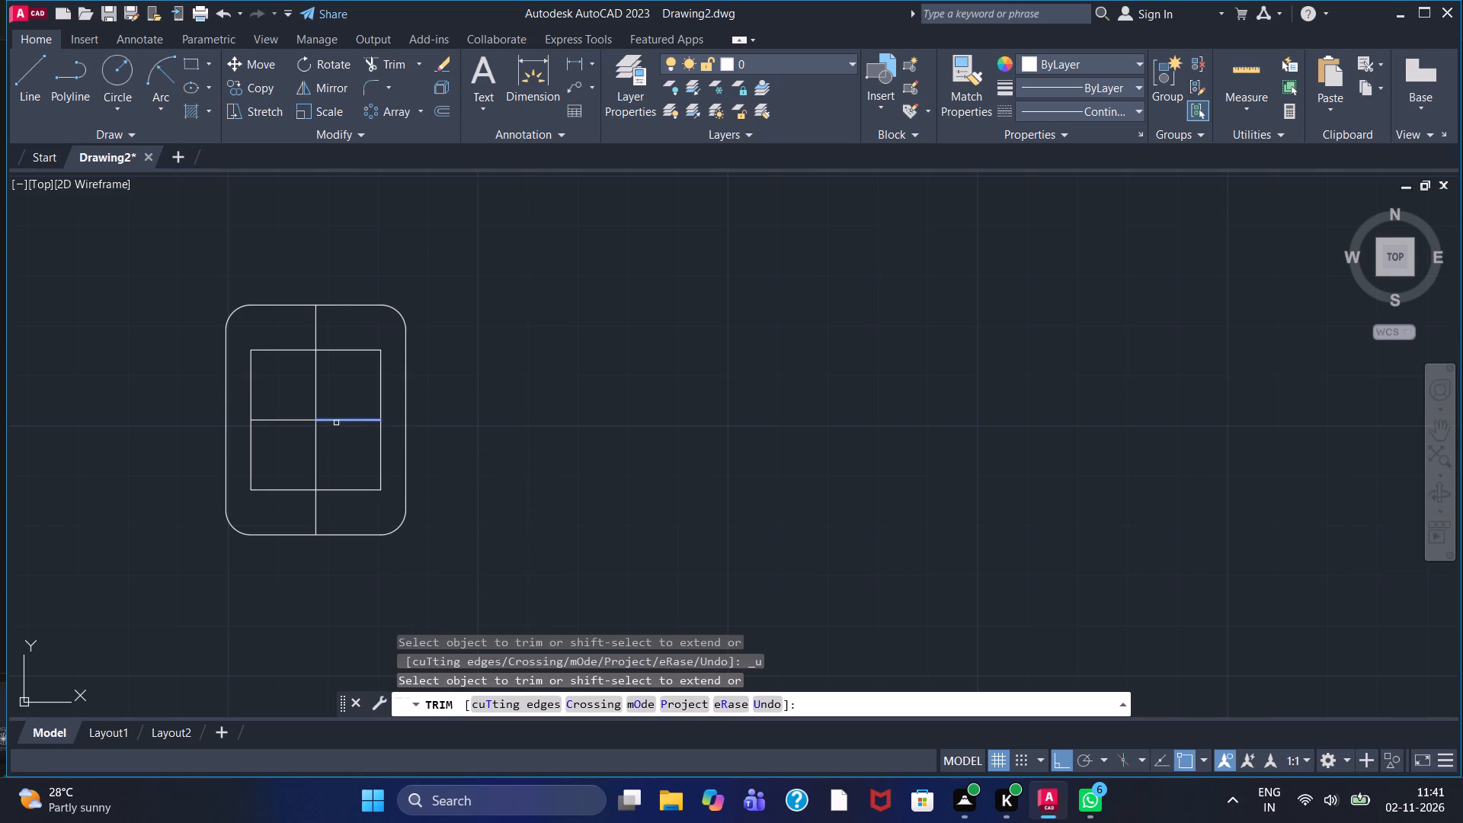
Trim away the remaining horizontal centre line inside the inner rectangle and the whole vertical centre line inside the outer outline.
left_click(338, 420)
left_click(280, 420)
left_click_drag(306, 410, 325, 414)
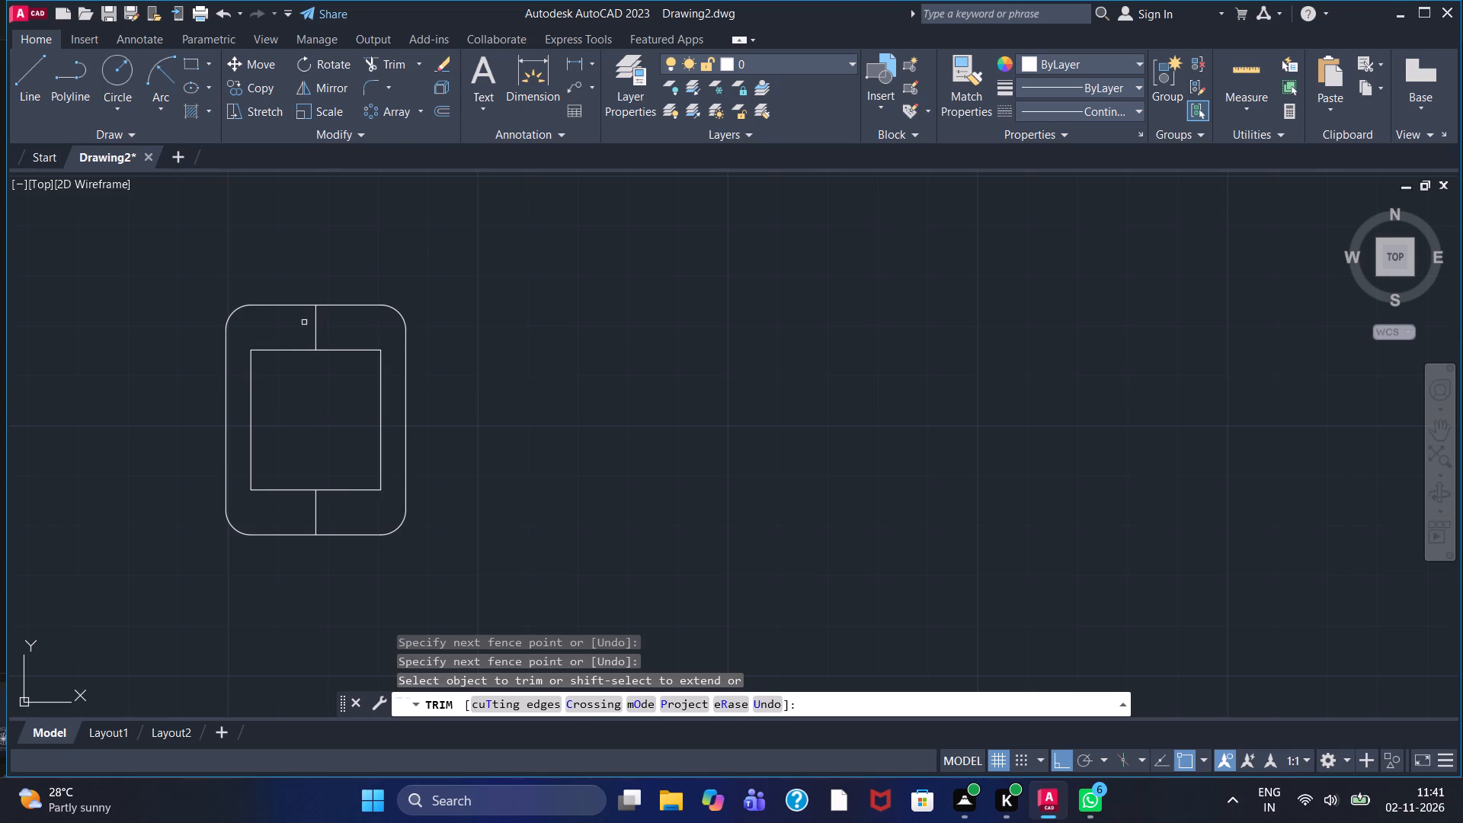
left_click_drag(301, 326, 338, 330)
left_click_drag(336, 516, 306, 516)
key("Escape")
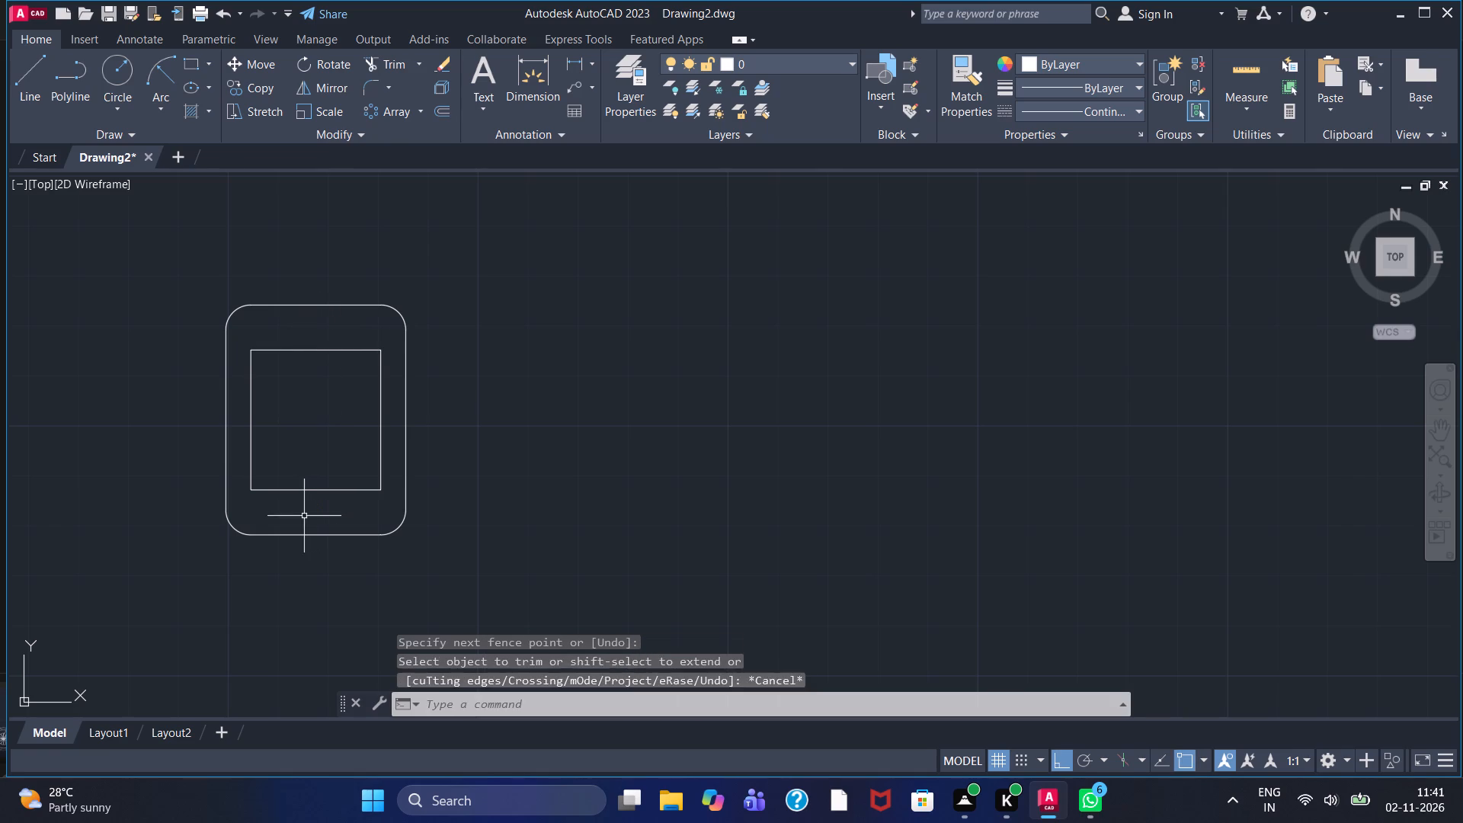
key("Escape")
key("Escape")
Fillet all four corners of the inner rectangle with a radius of 3.
left_click(366, 90)
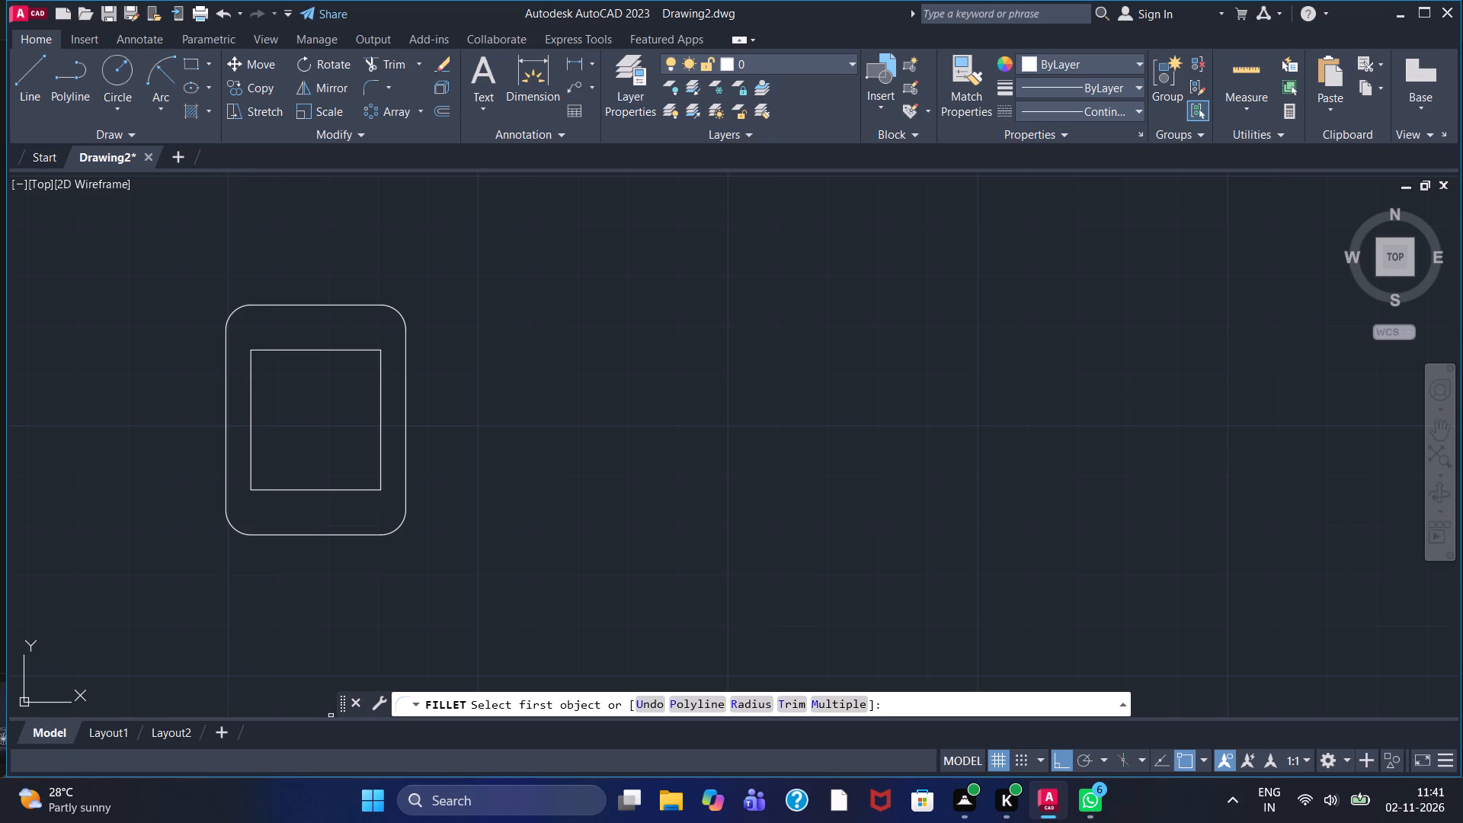
left_click(748, 701)
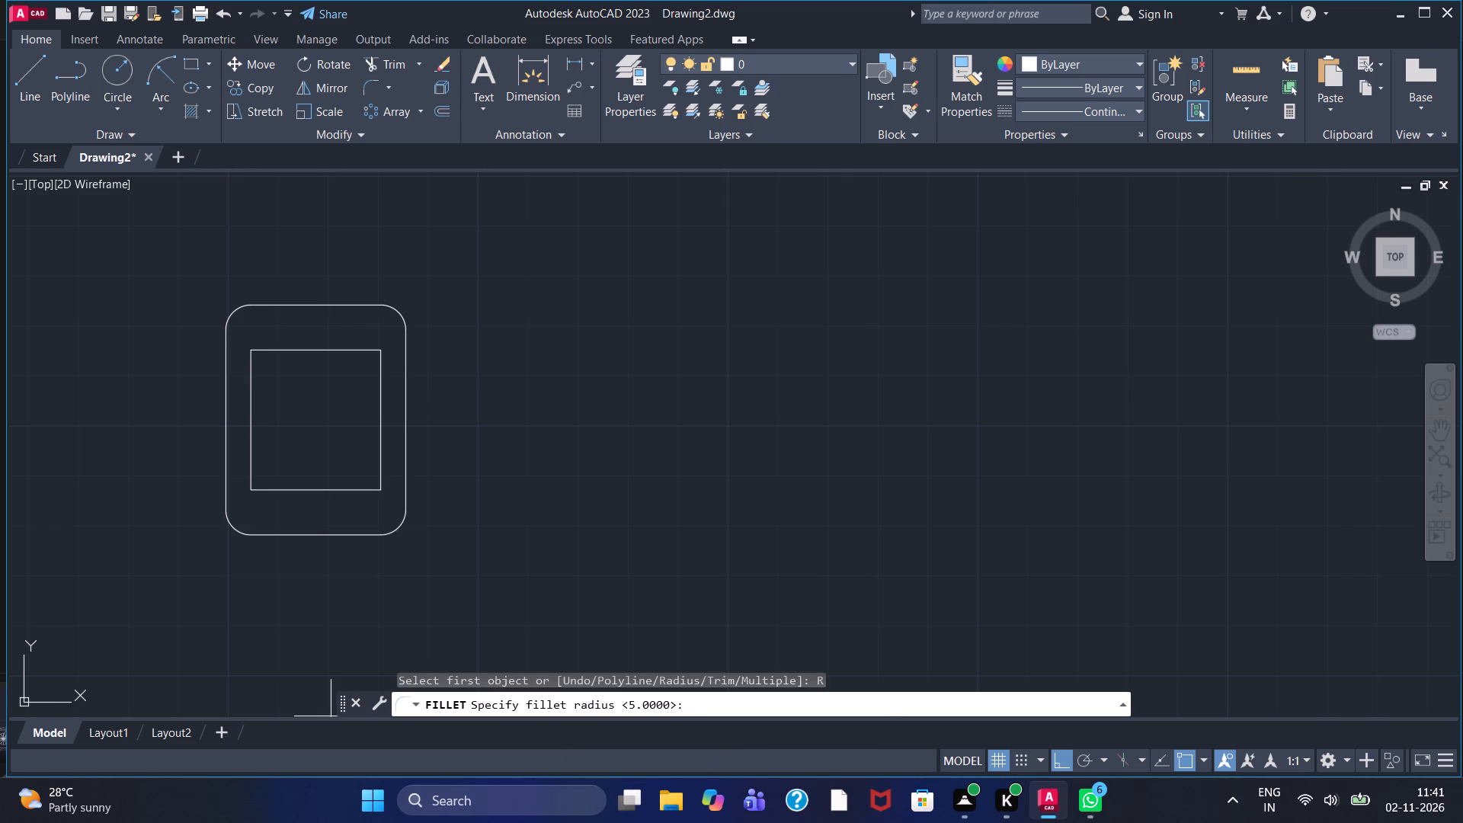
key("3")
key("Return")
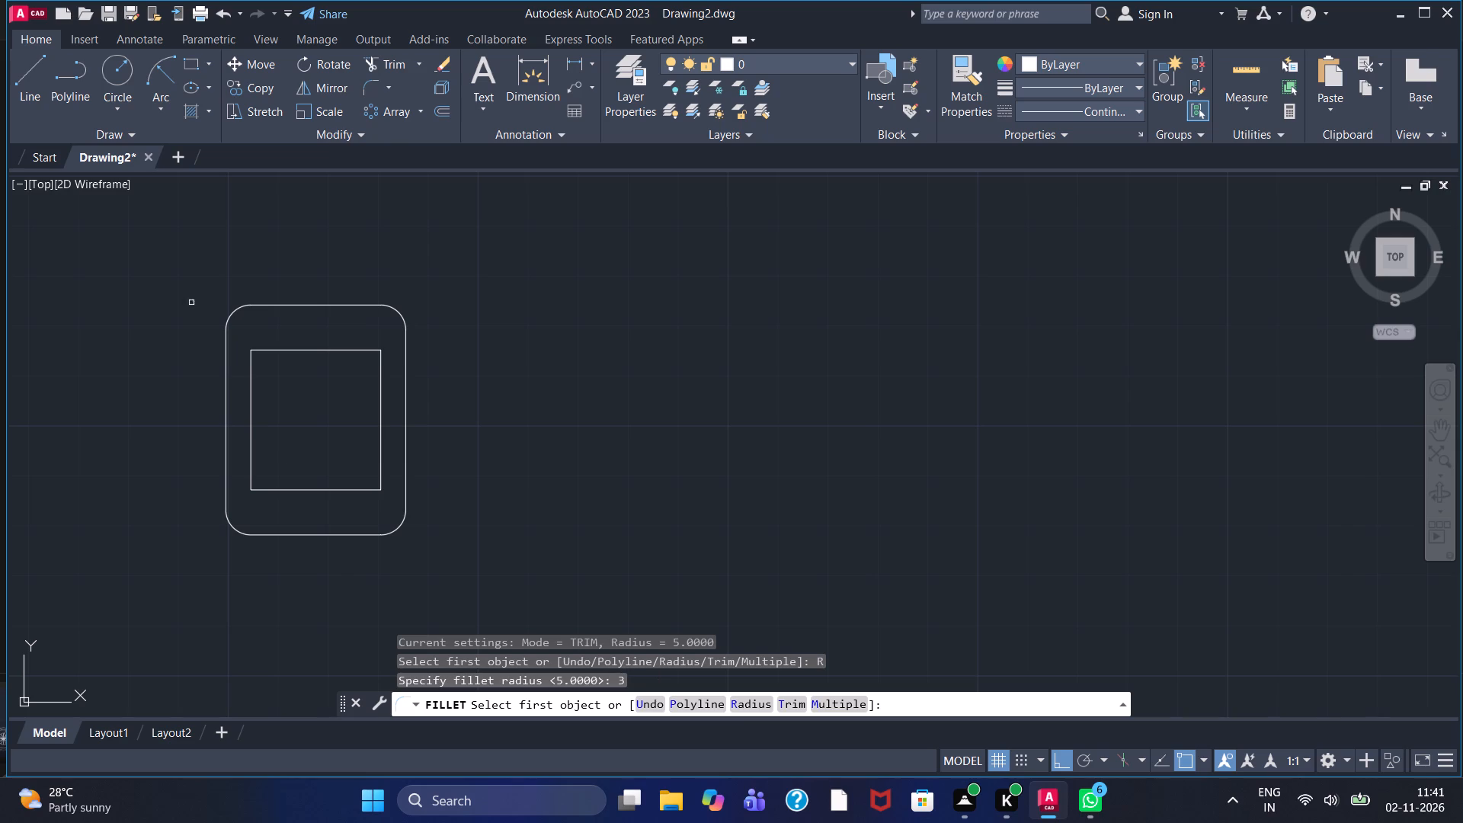
left_click(249, 367)
left_click(262, 351)
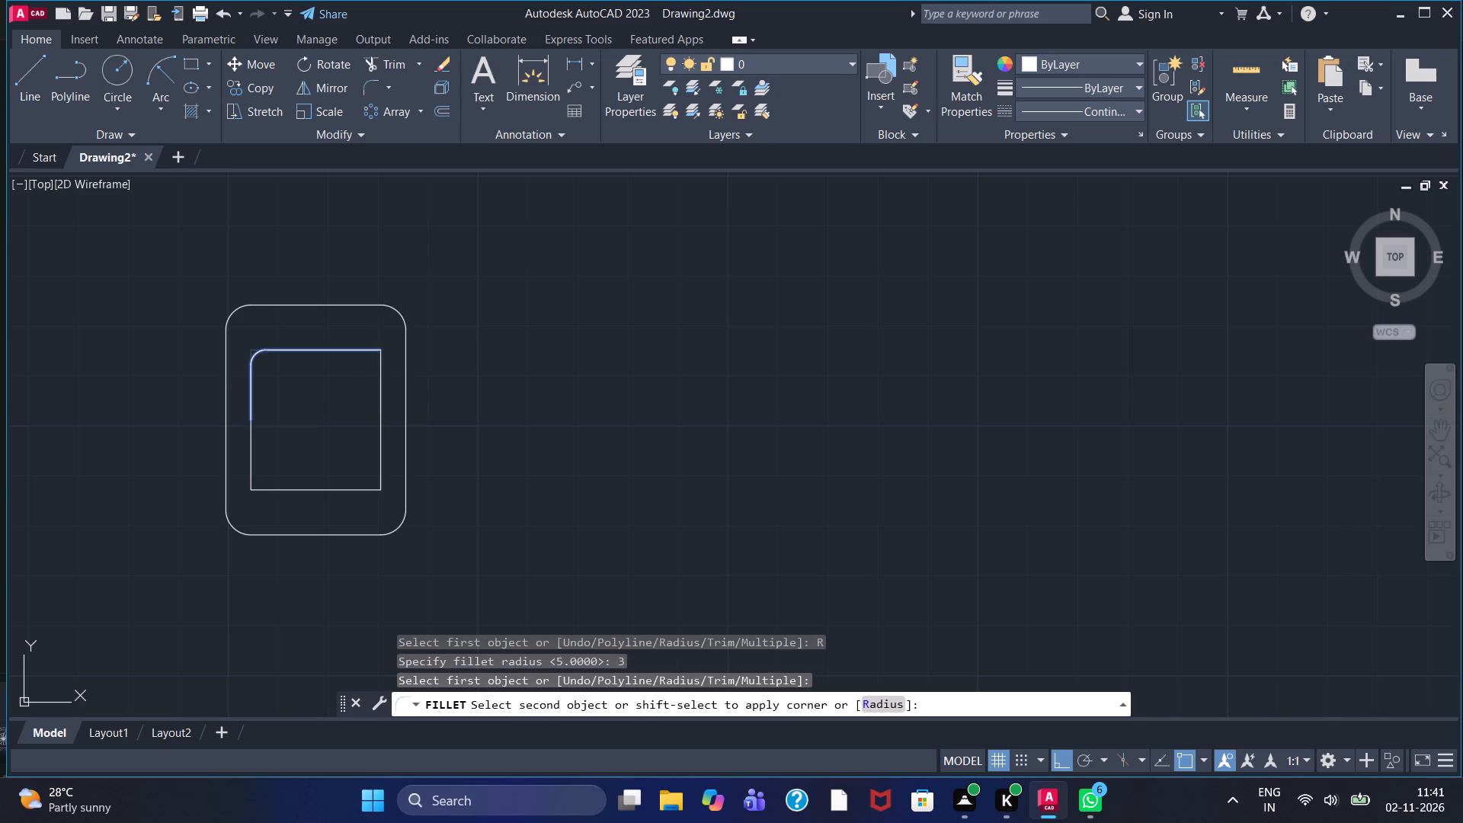
right_click(262, 351)
left_click(297, 364)
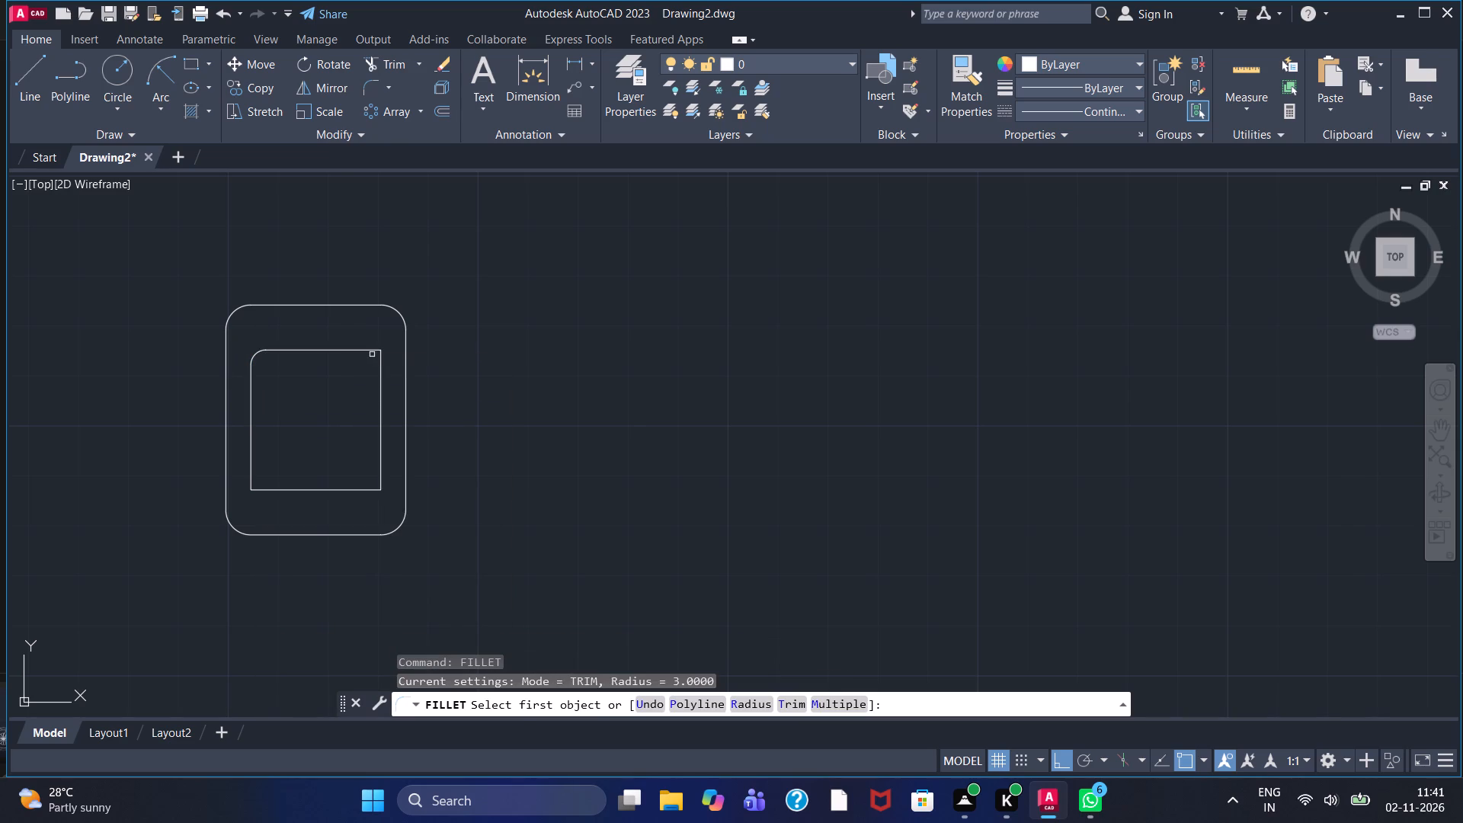
left_click(372, 350)
left_click(381, 368)
right_click(379, 357)
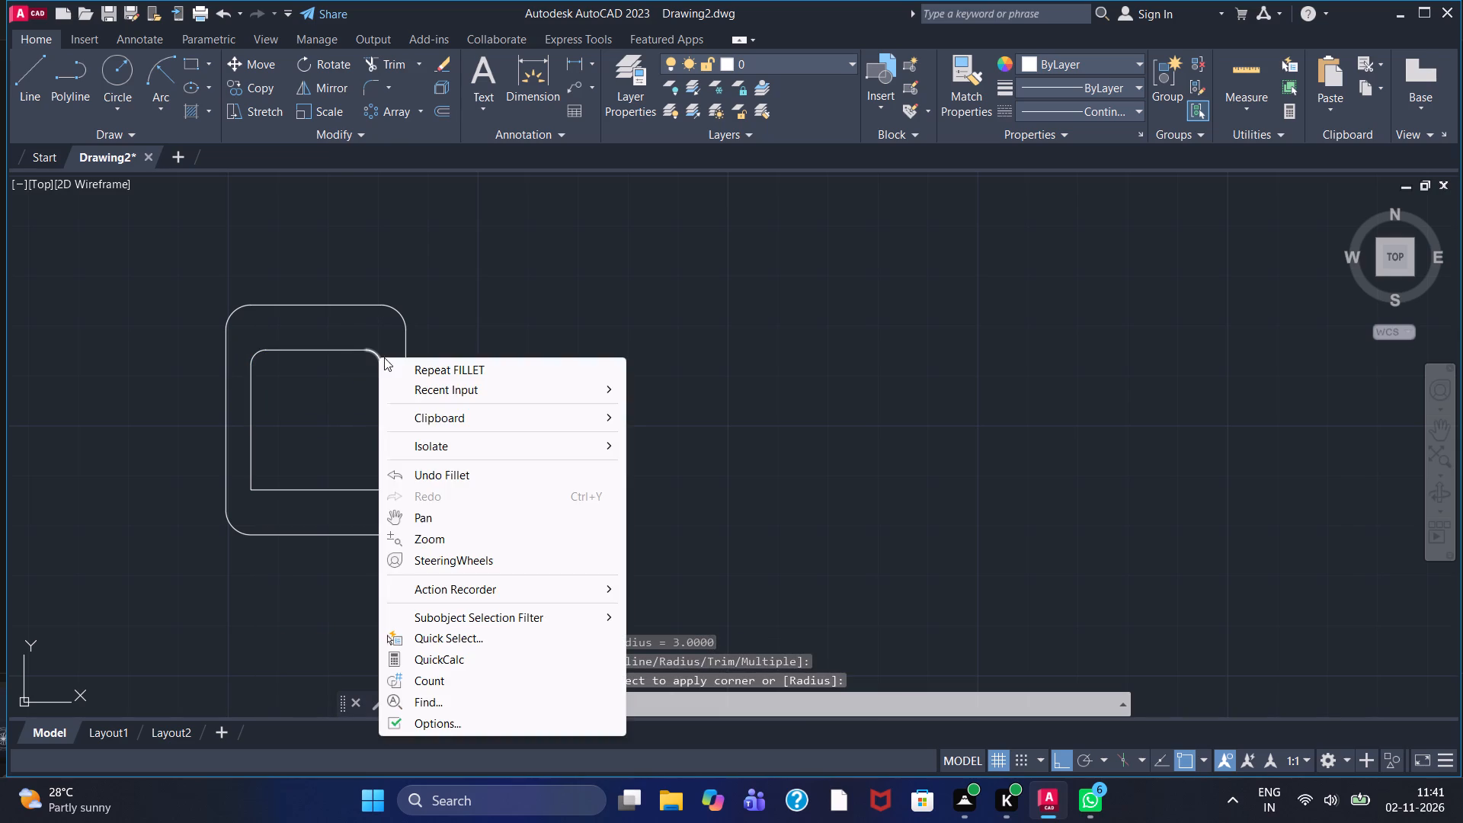
left_click(405, 363)
left_click(368, 488)
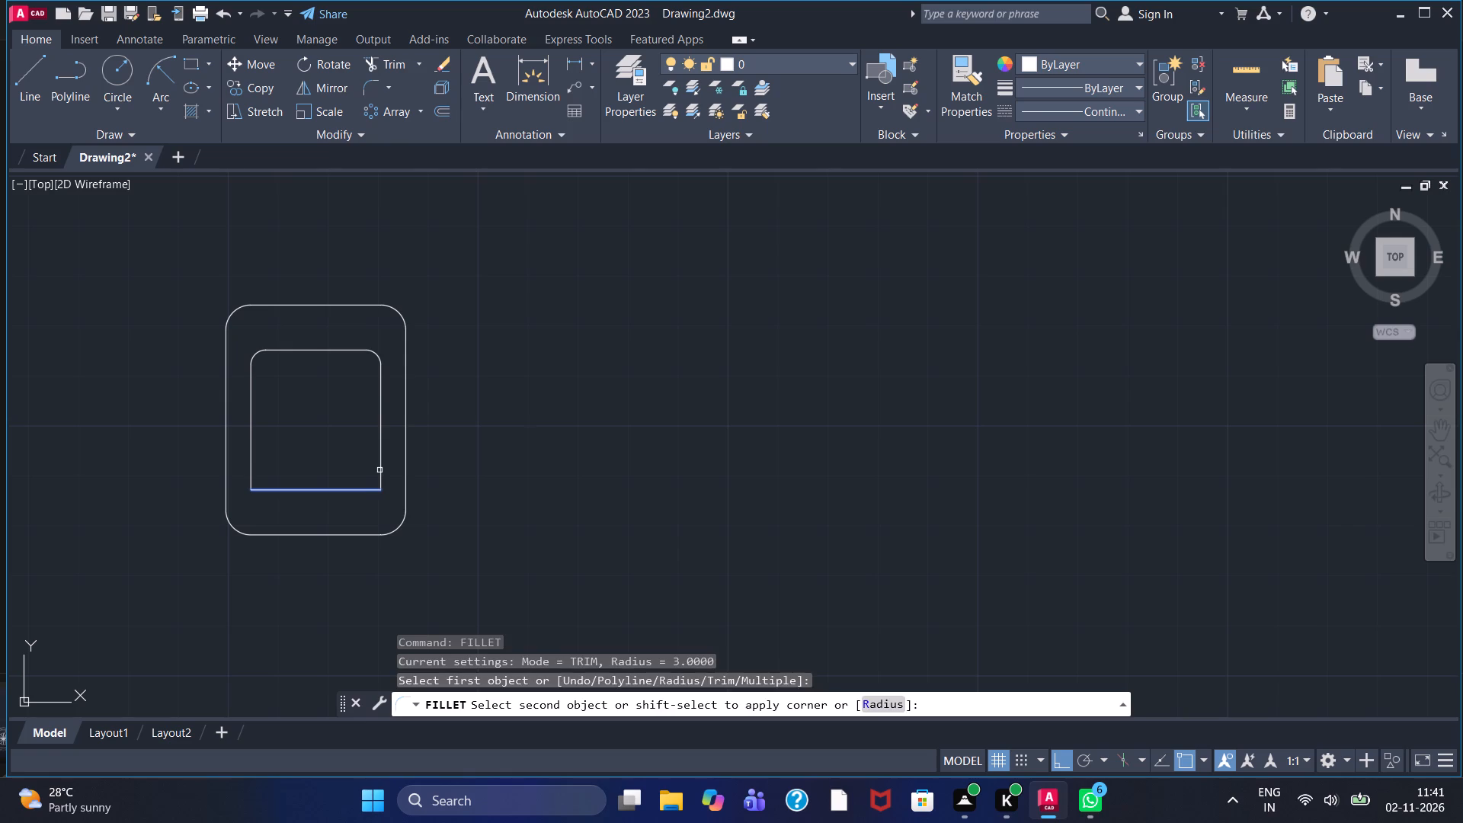
left_click(379, 470)
right_click(379, 470)
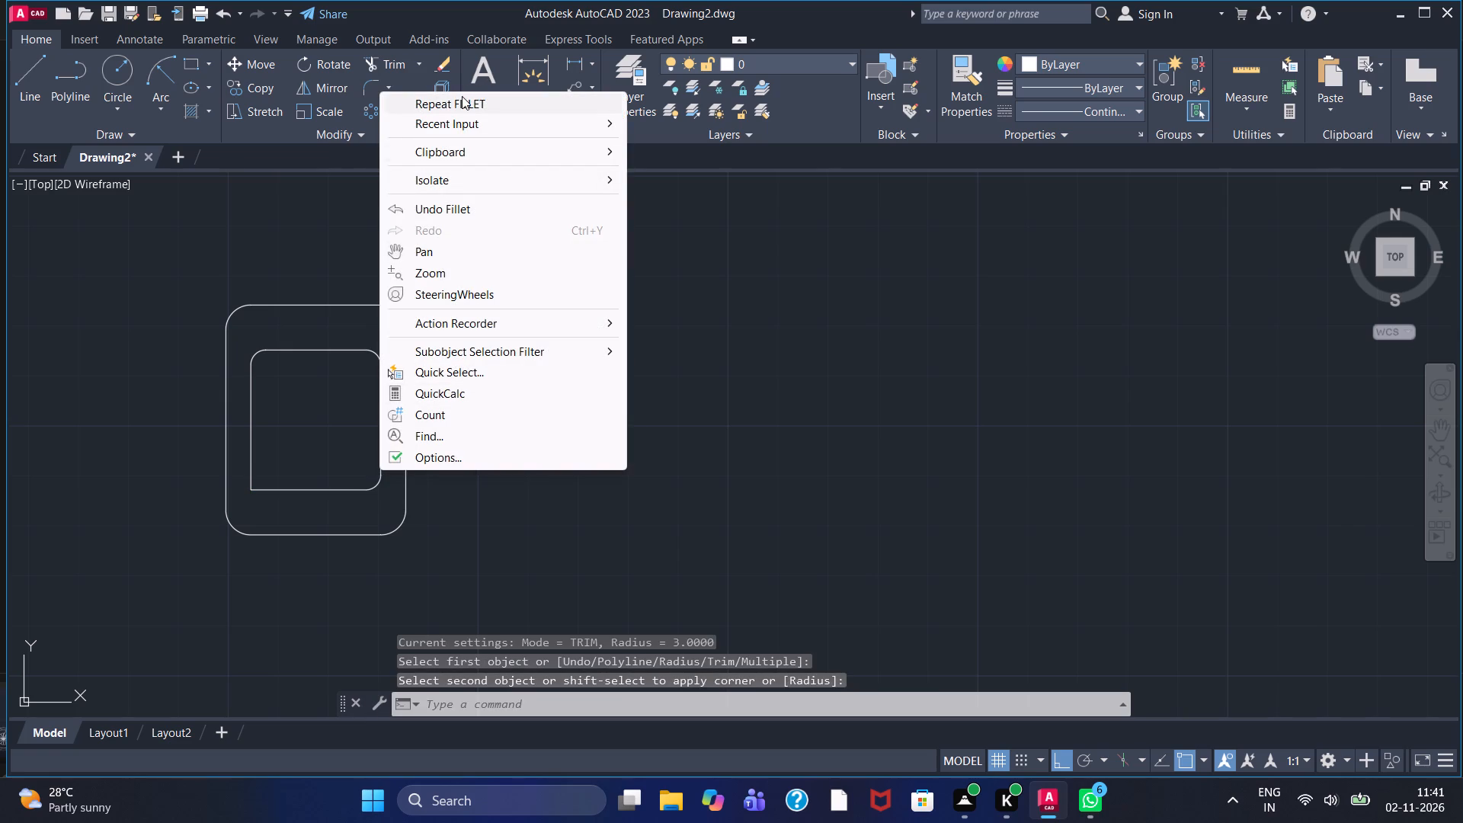
left_click(462, 96)
left_click(261, 492)
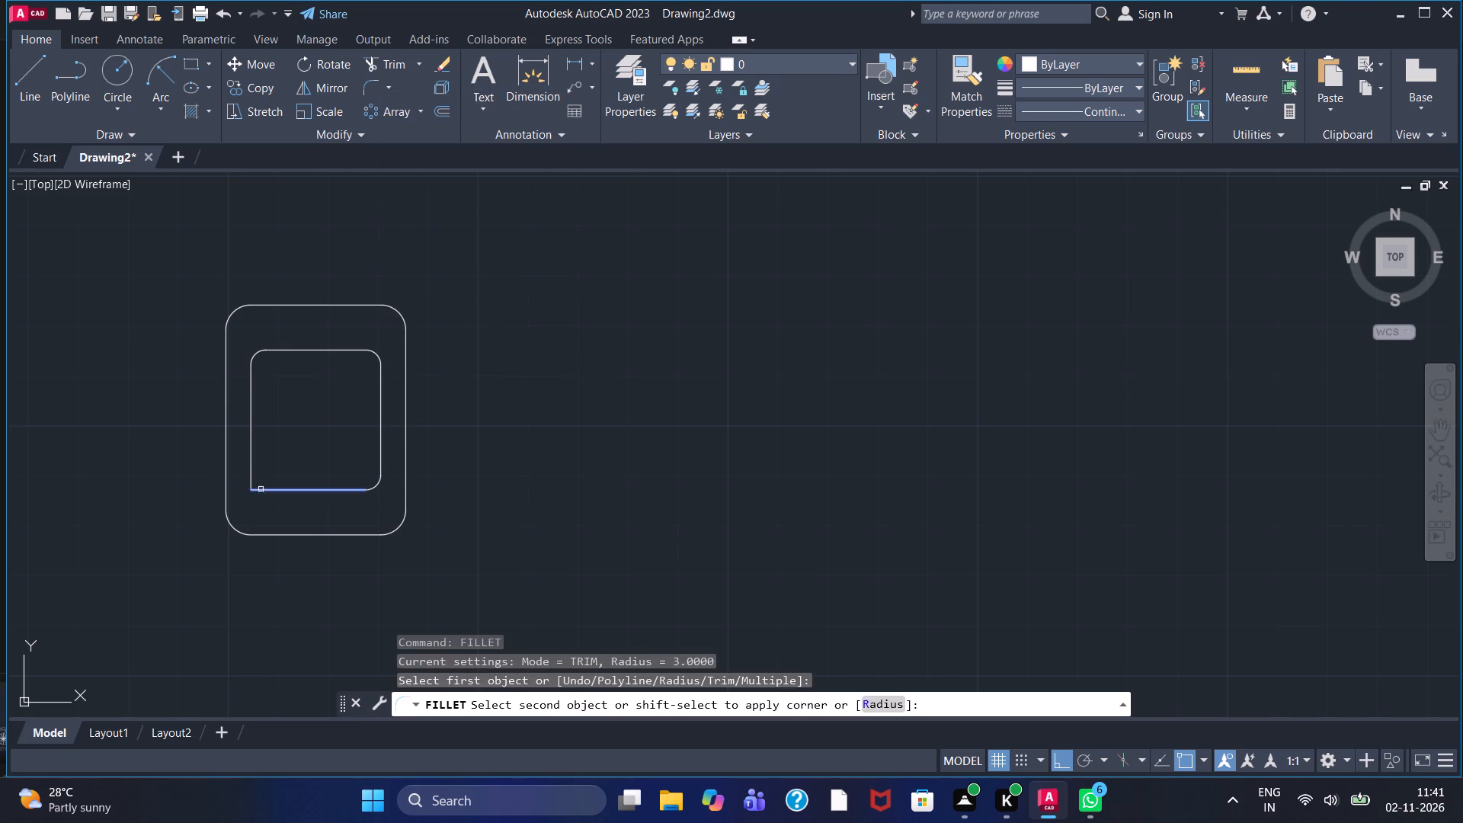
left_click(251, 466)
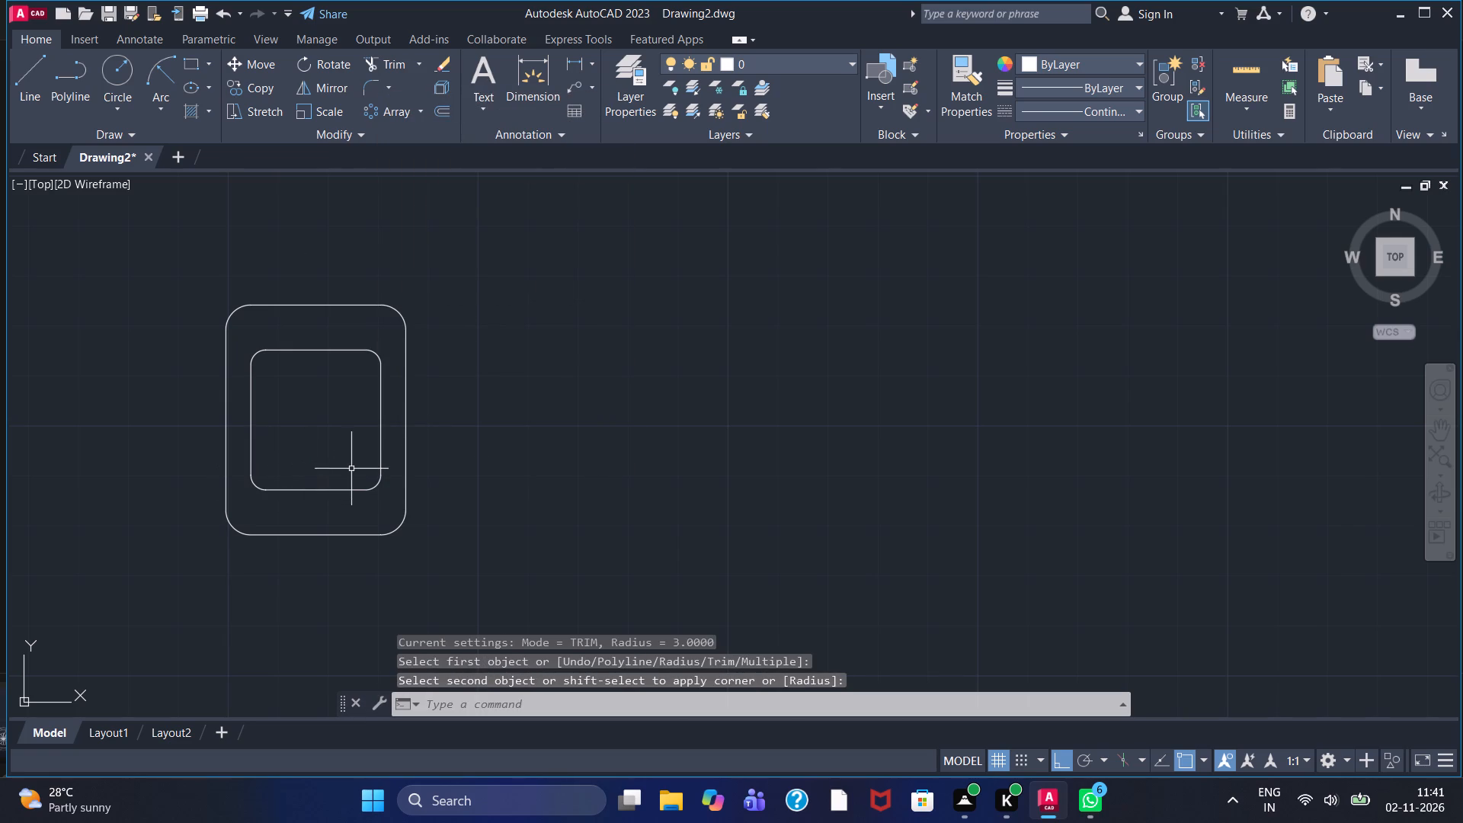
key("Escape")
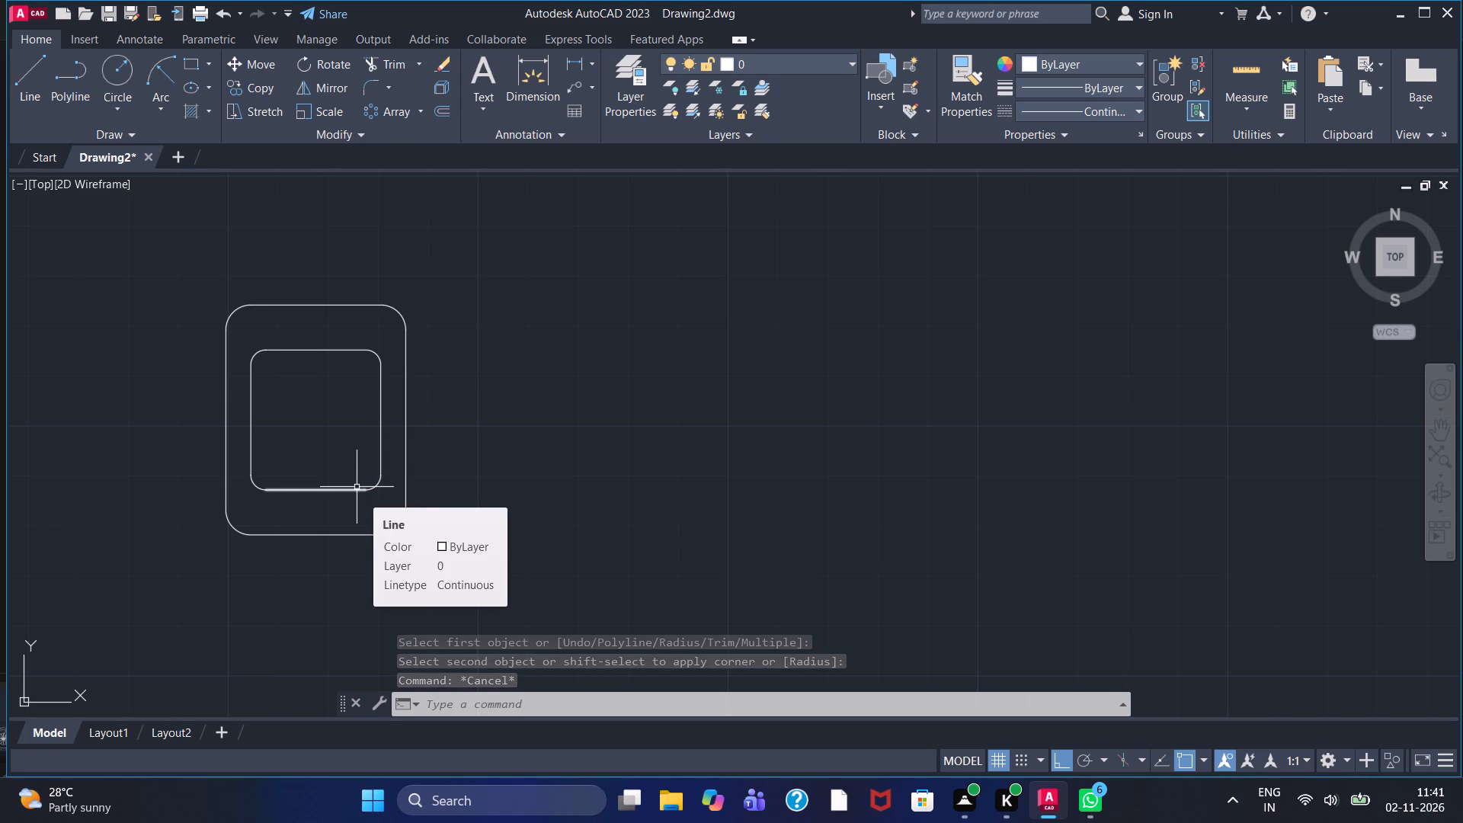
Draw a 2.5 diameter circle centred on the outer outline's upper-left corner arc.
scroll(423, 449, "down", 1)
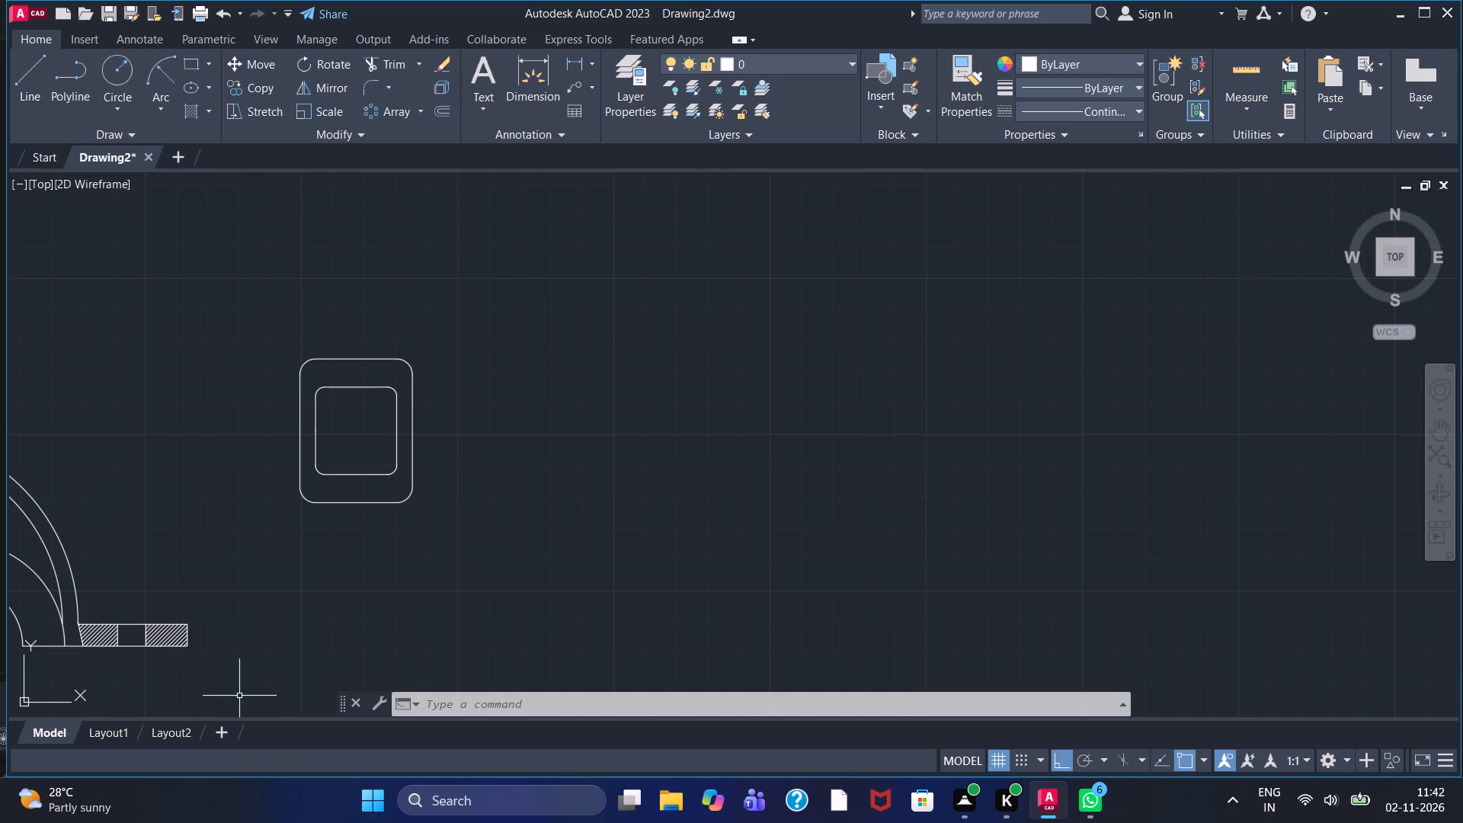
scroll(221, 427, "up", 2)
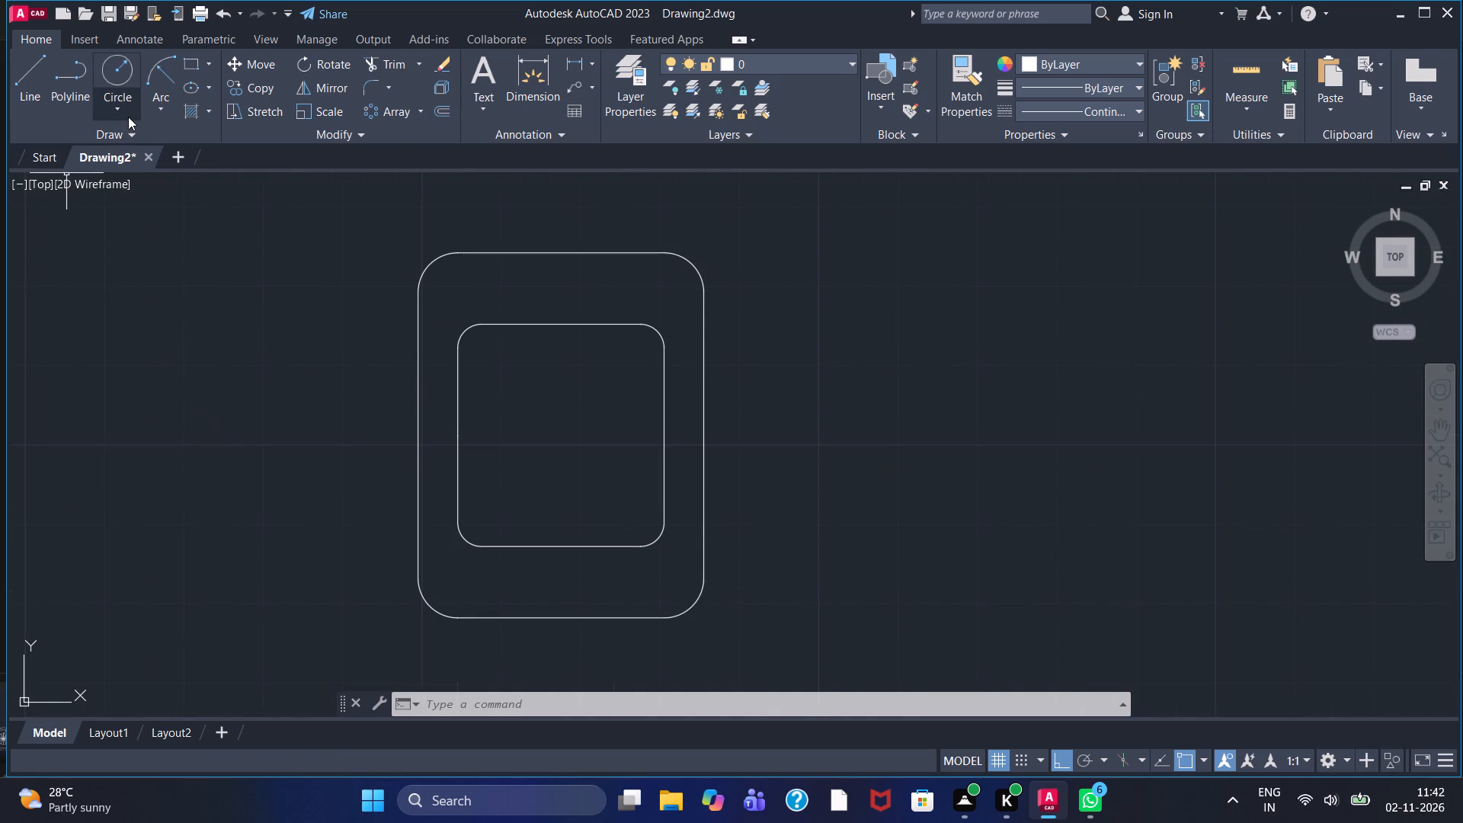
left_click(128, 114)
left_click(147, 178)
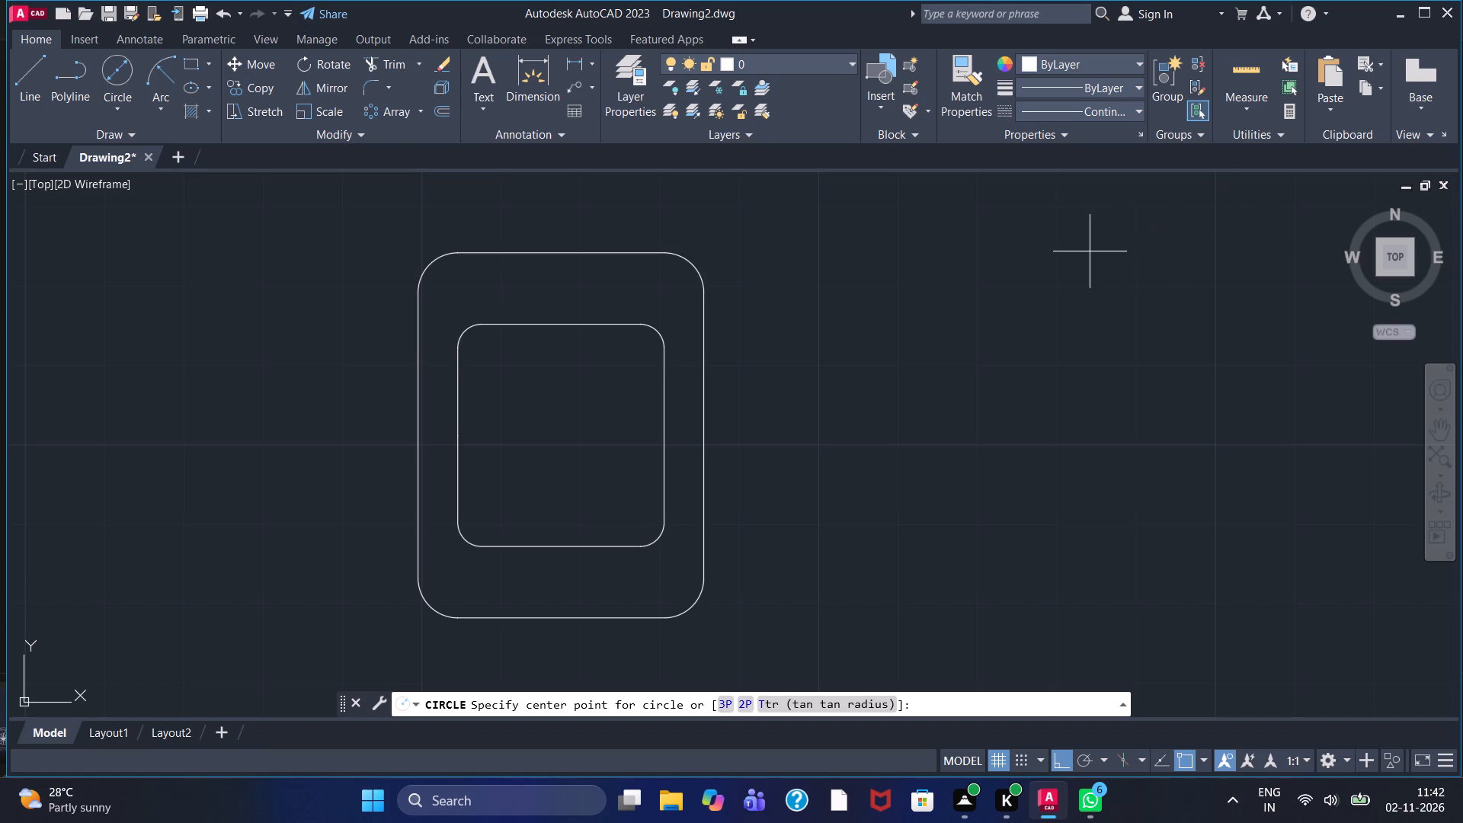
left_click(455, 294)
type("2.5")
key("Return")
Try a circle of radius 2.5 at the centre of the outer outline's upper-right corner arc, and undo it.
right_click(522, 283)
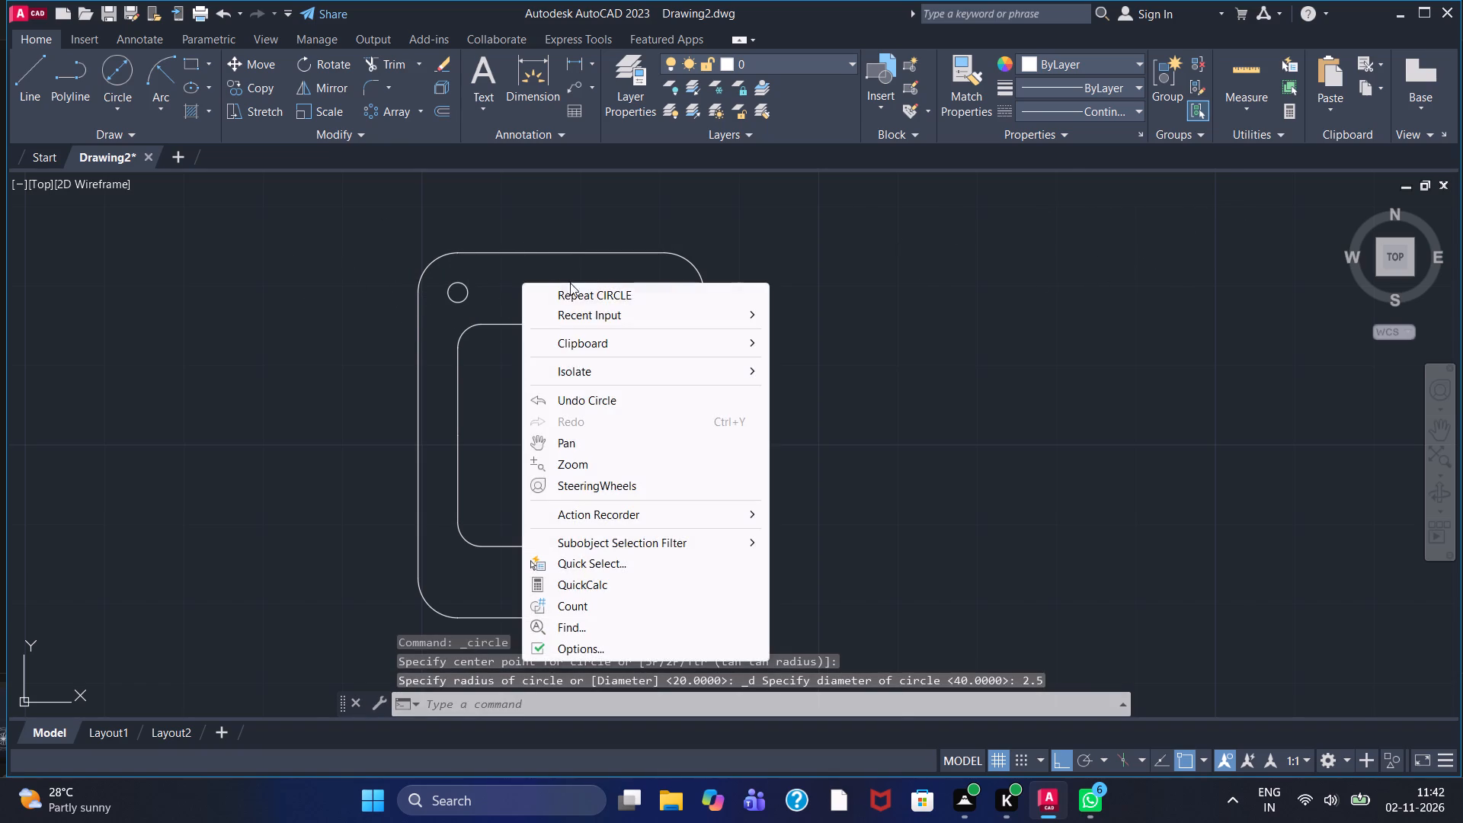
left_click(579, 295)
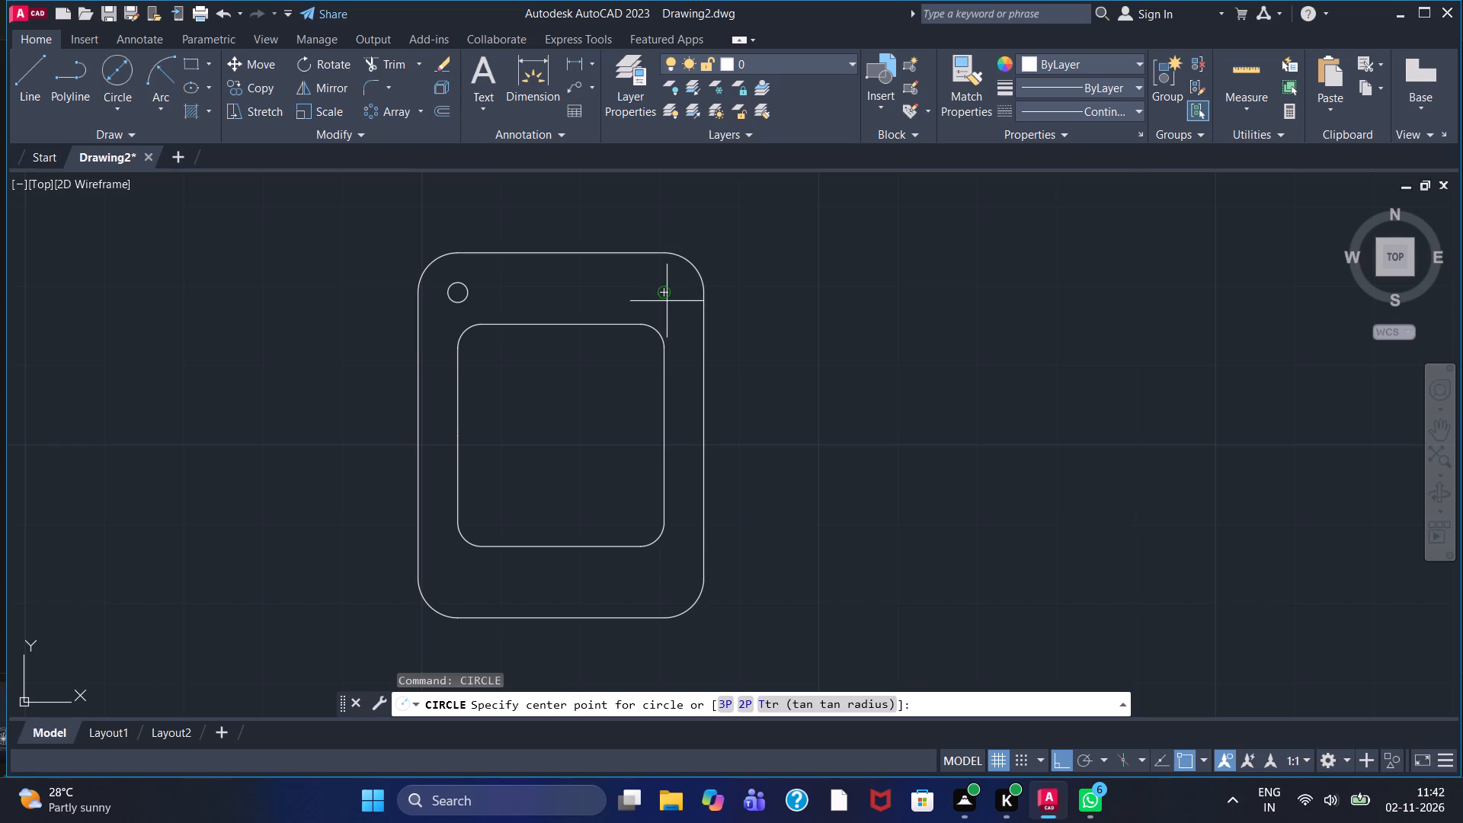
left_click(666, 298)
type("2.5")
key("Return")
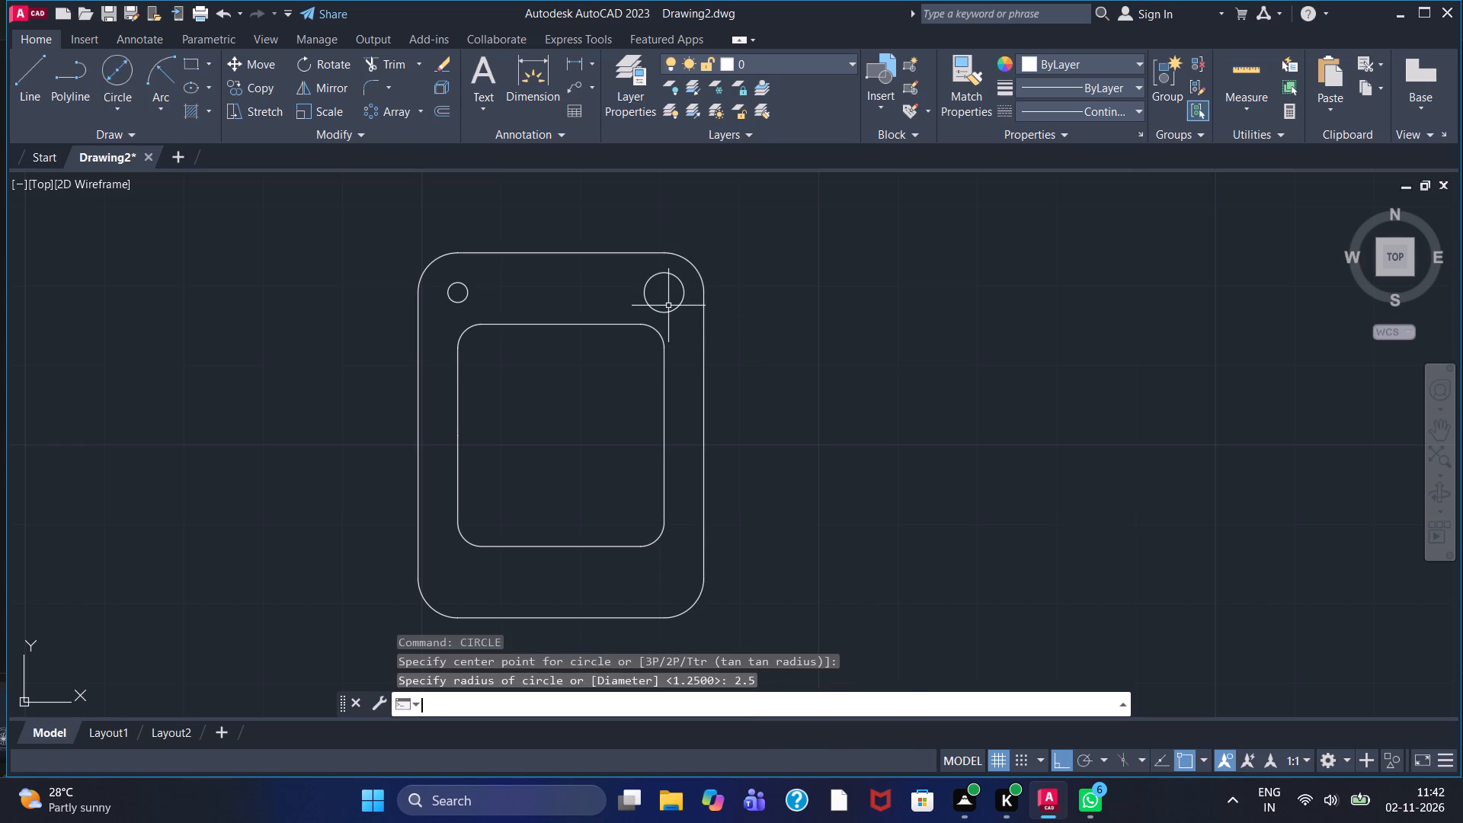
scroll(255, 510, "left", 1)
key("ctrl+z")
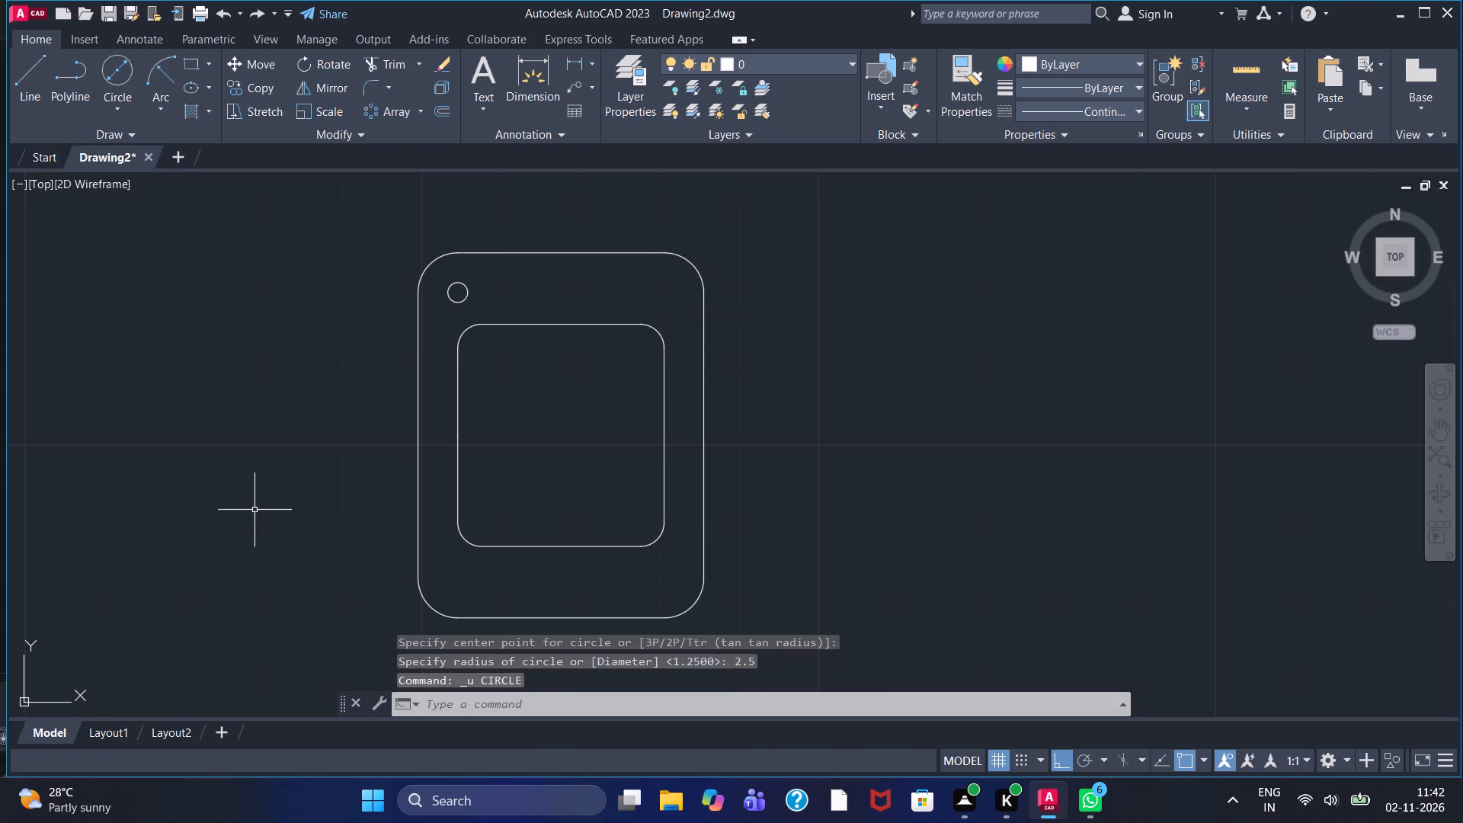
Draw a 2.5 diameter circle centred on the outer outline's upper-right corner arc.
left_click(110, 69)
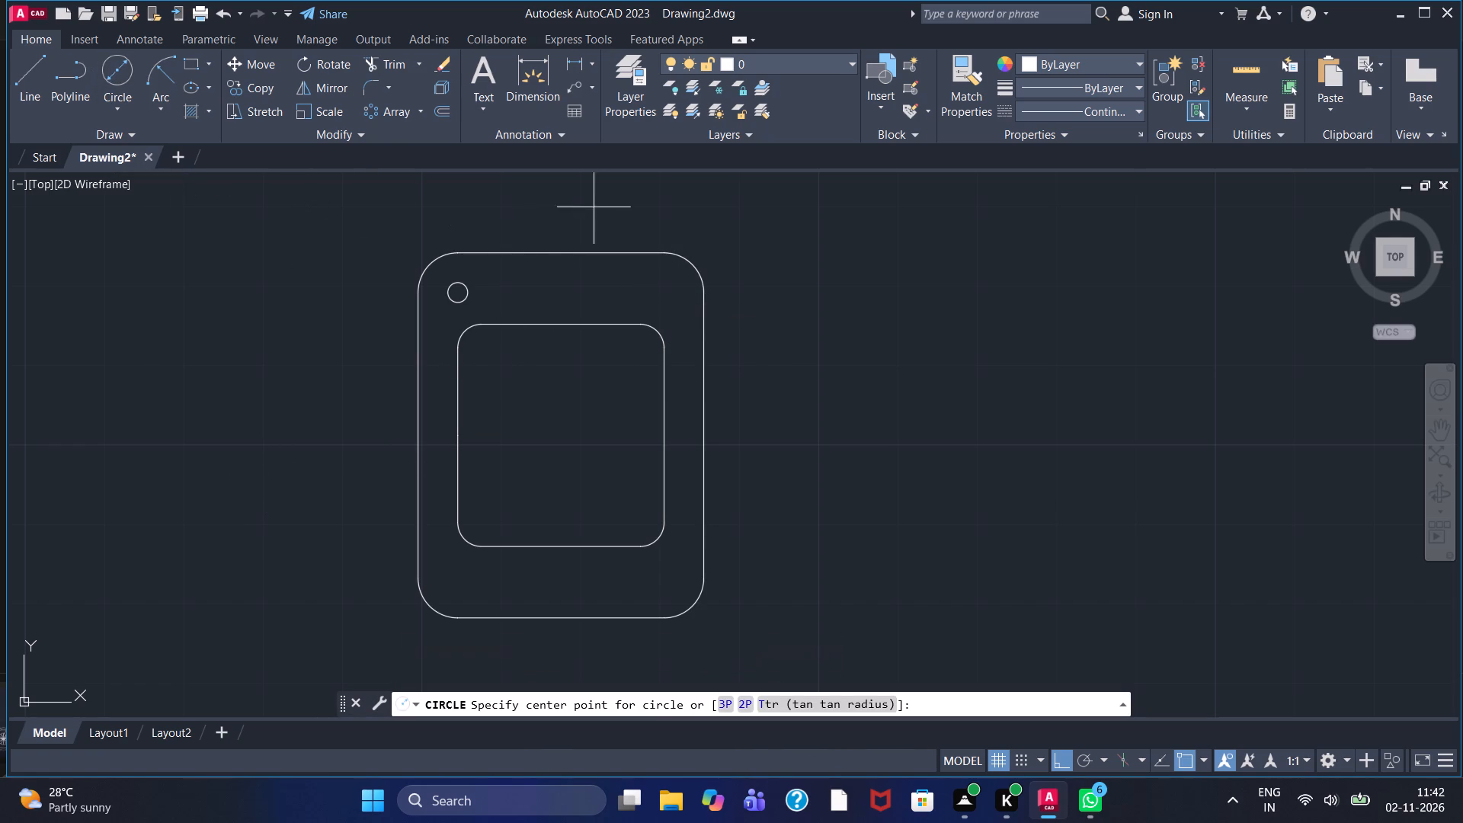
left_click(664, 294)
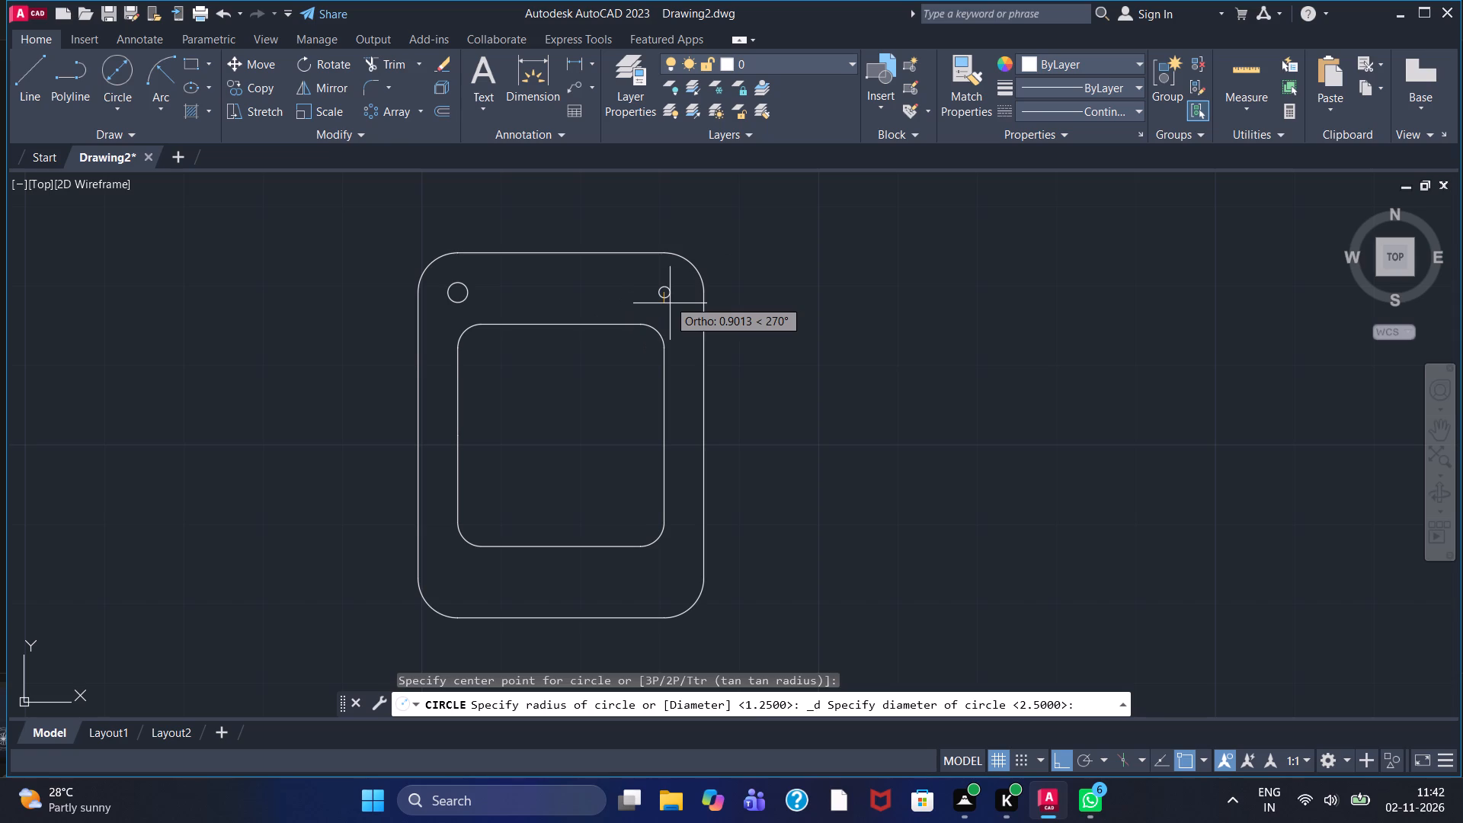
type("2.5")
key("Return")
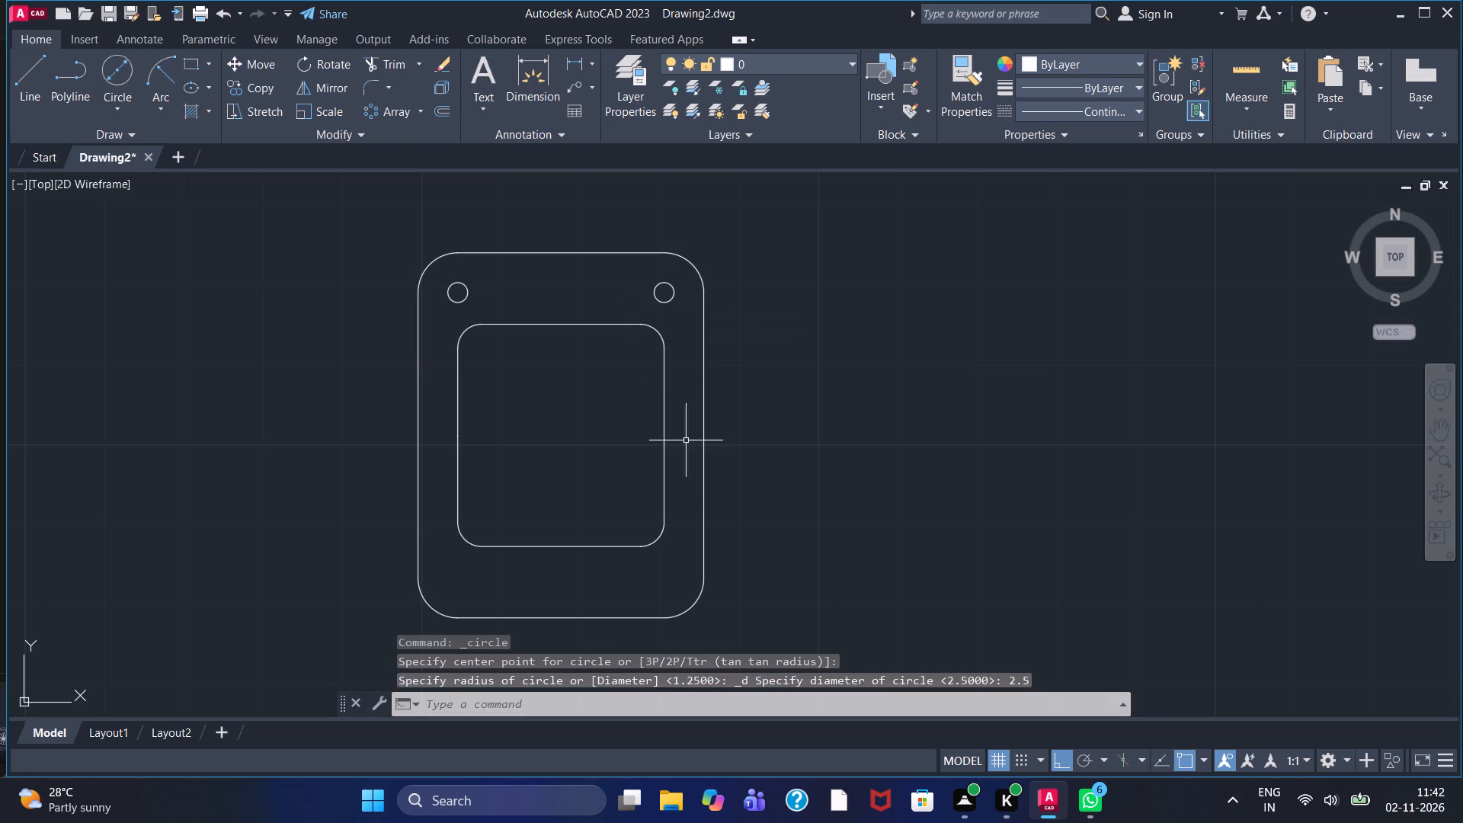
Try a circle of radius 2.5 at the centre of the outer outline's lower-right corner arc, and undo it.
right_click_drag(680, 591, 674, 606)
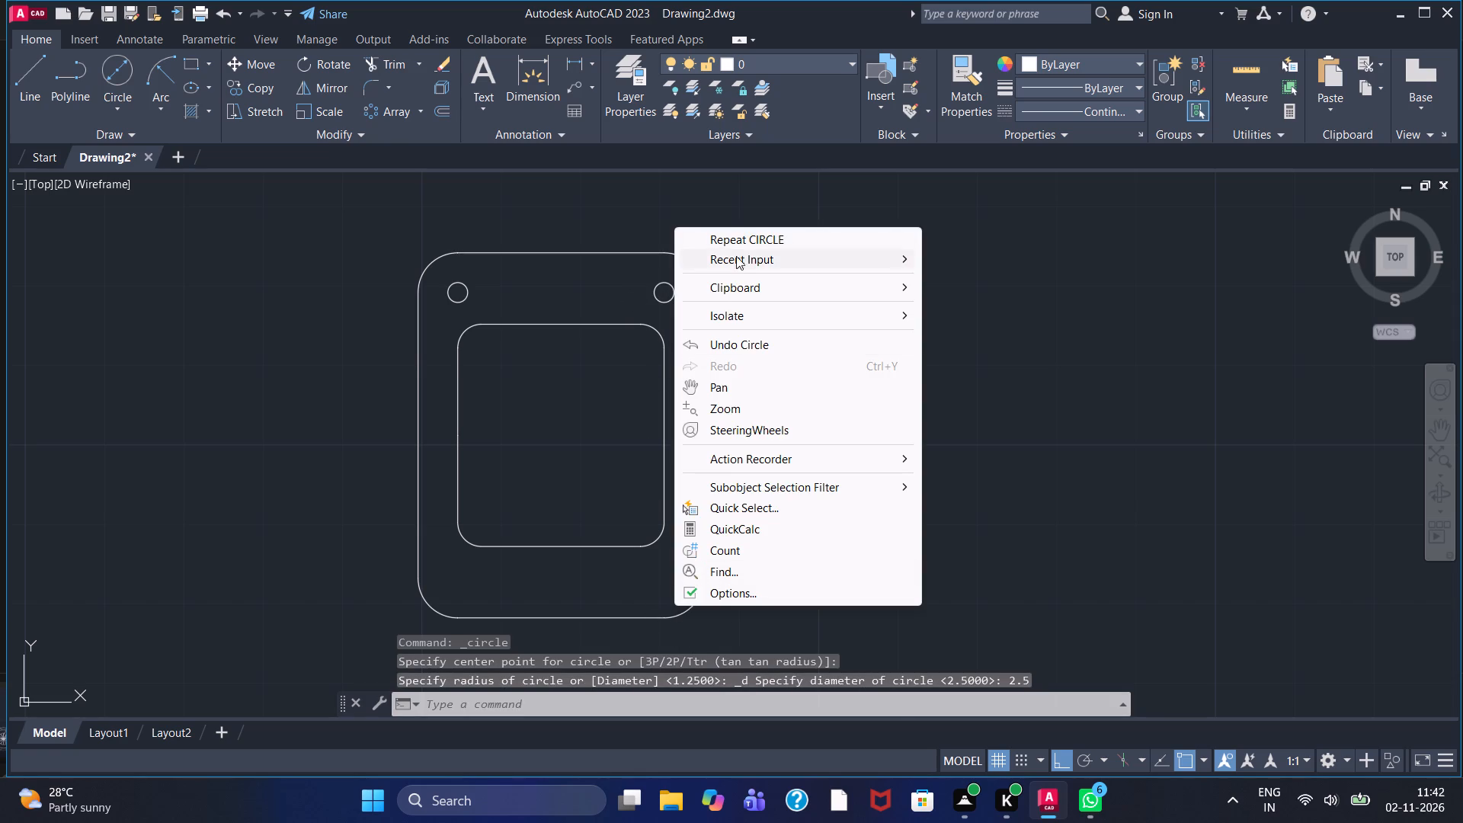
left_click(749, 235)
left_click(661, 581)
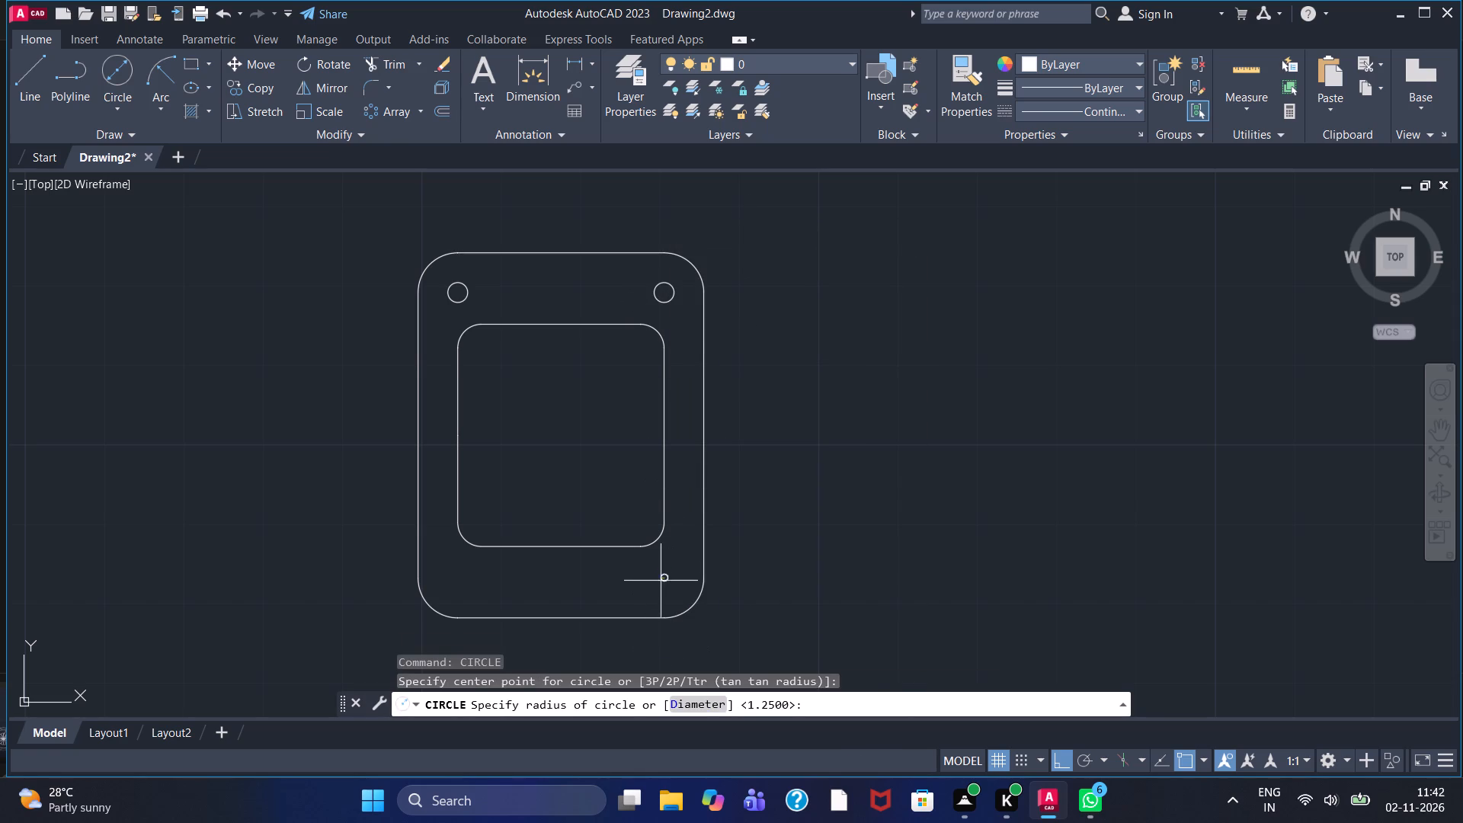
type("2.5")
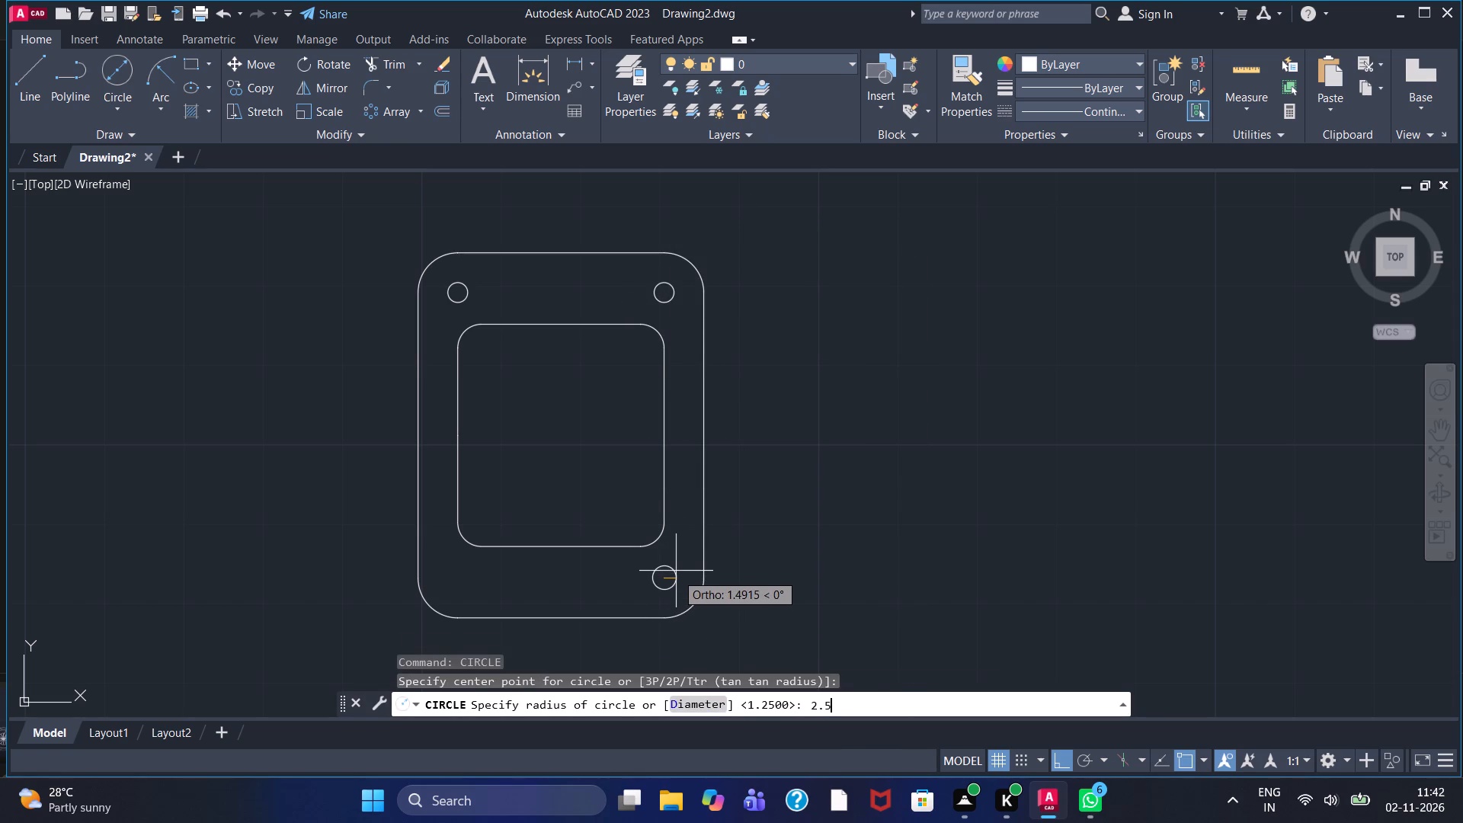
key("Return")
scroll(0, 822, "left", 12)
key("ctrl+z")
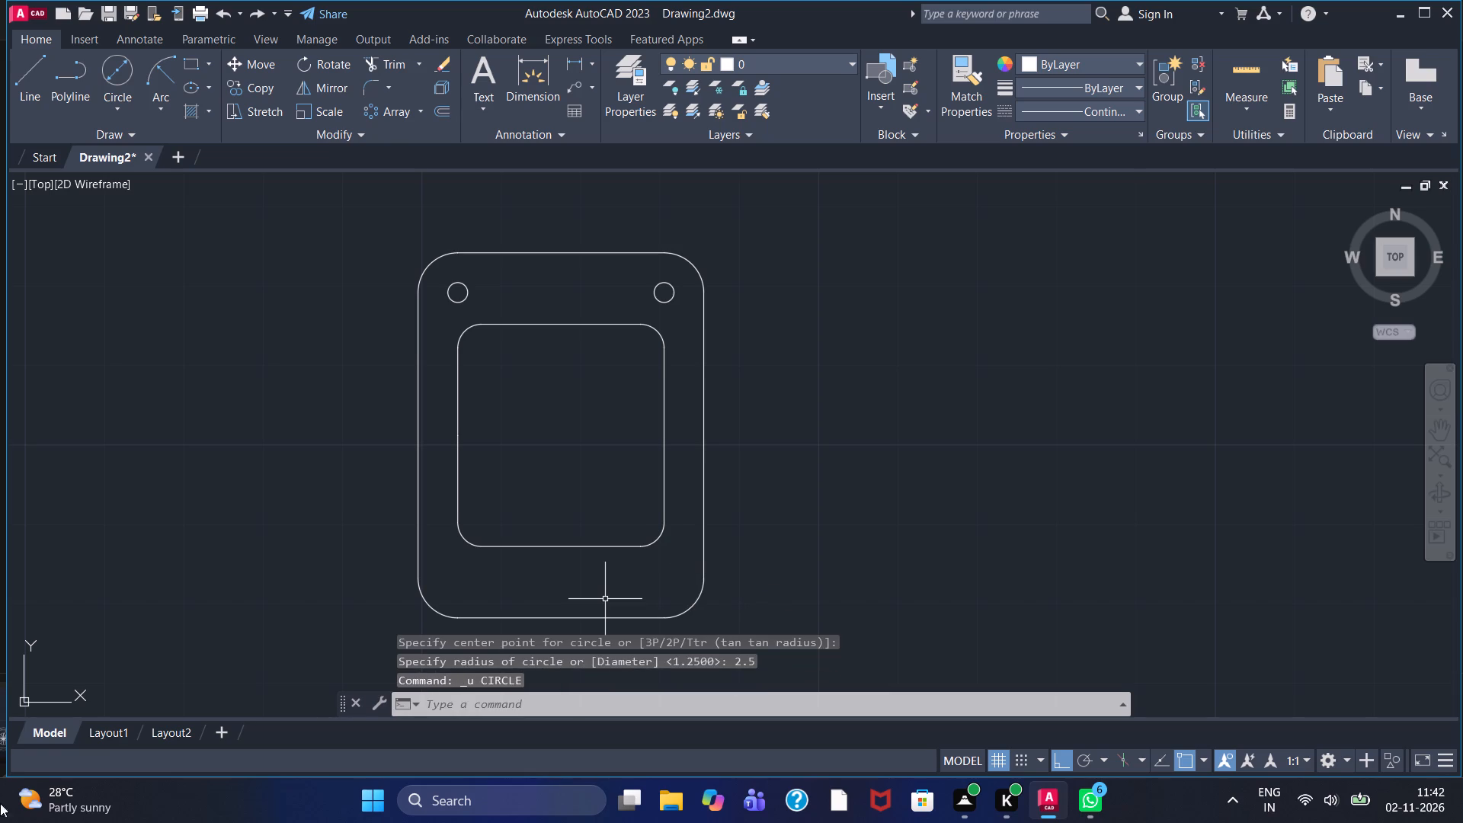
Draw 2.5 diameter circles centred on the outer outline's lower-right and lower-left corner arcs.
left_click(104, 77)
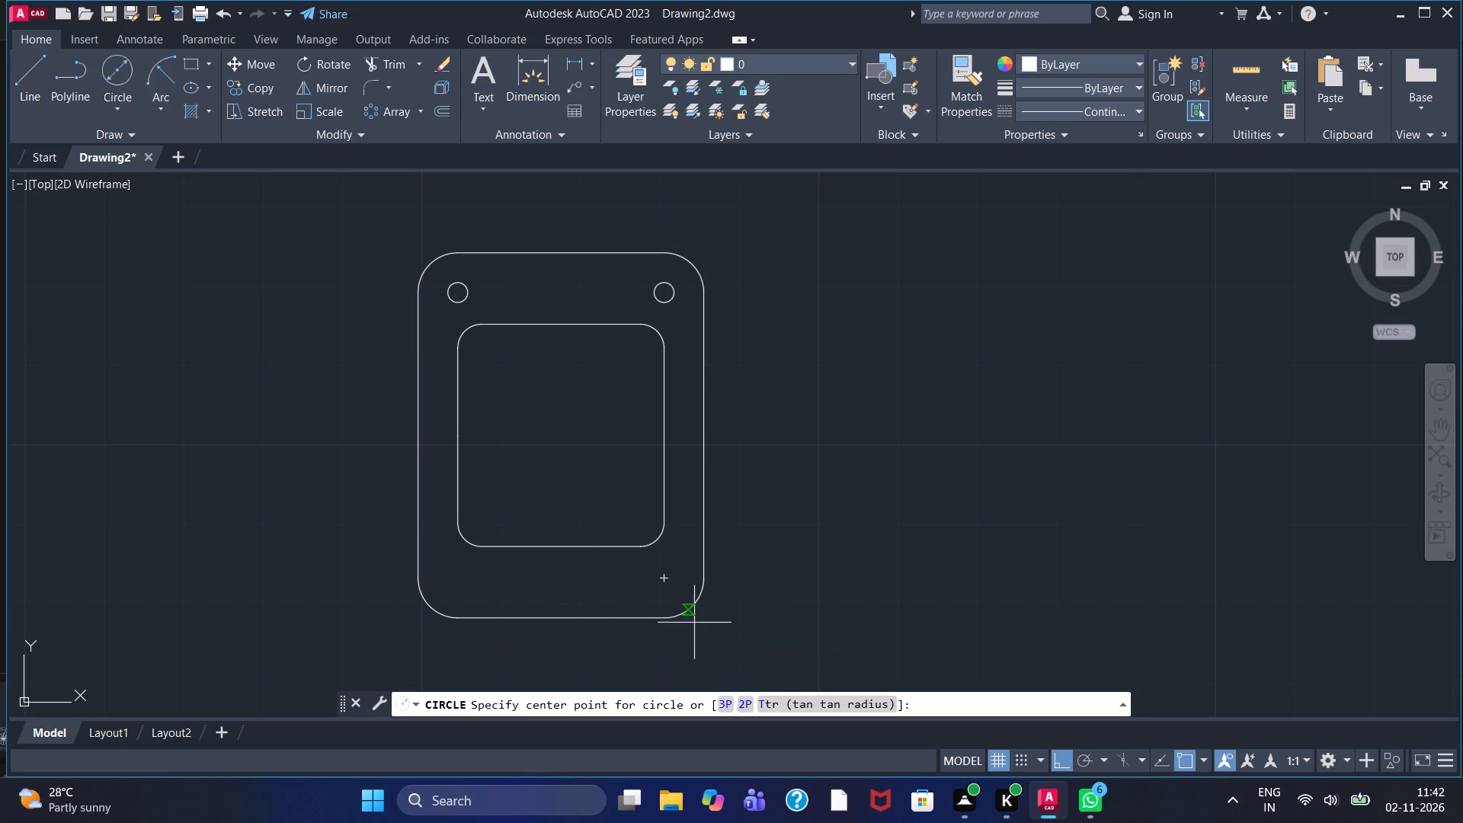
left_click(665, 578)
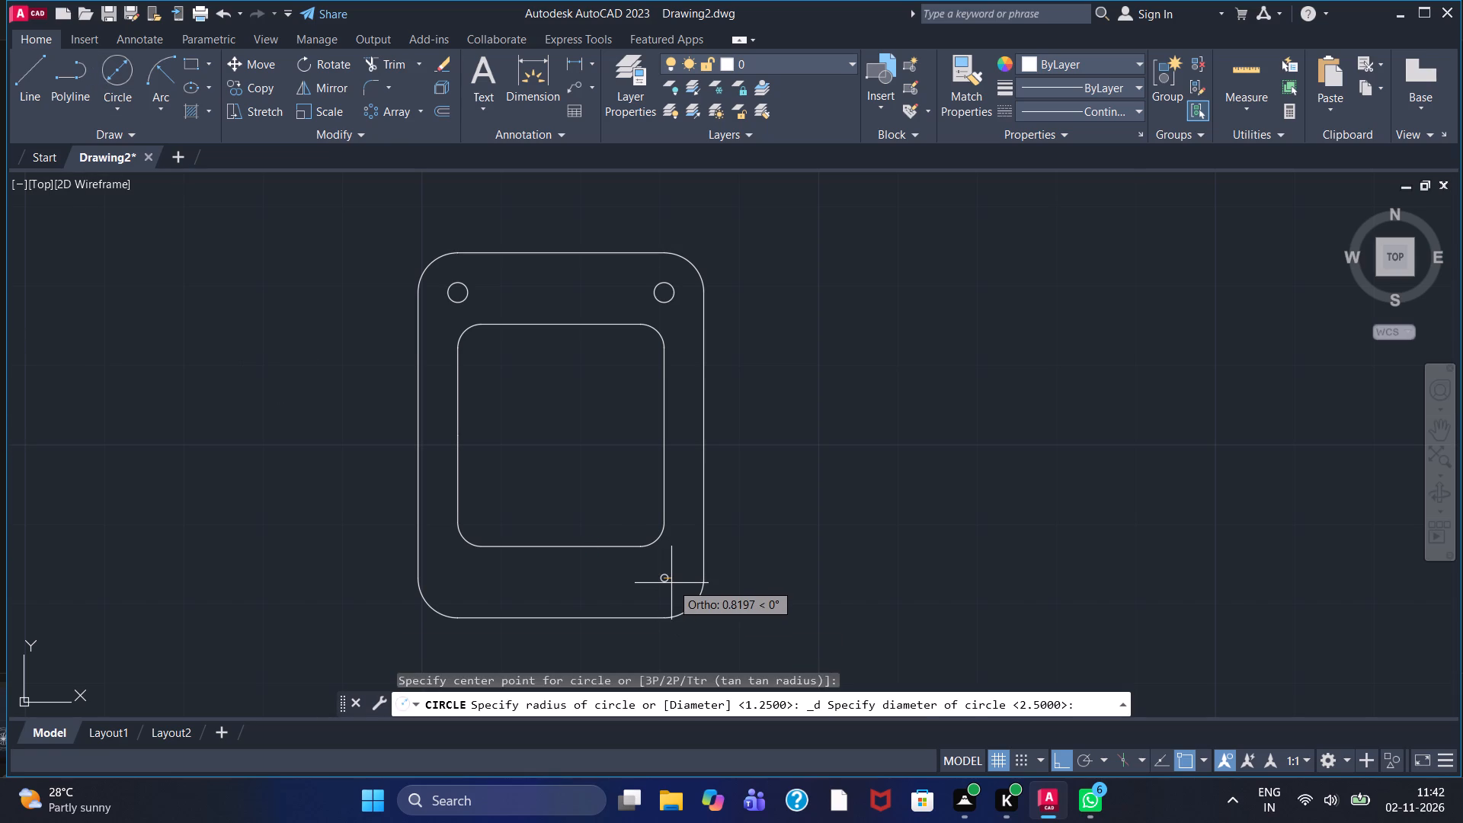
type("2.5")
key("Return")
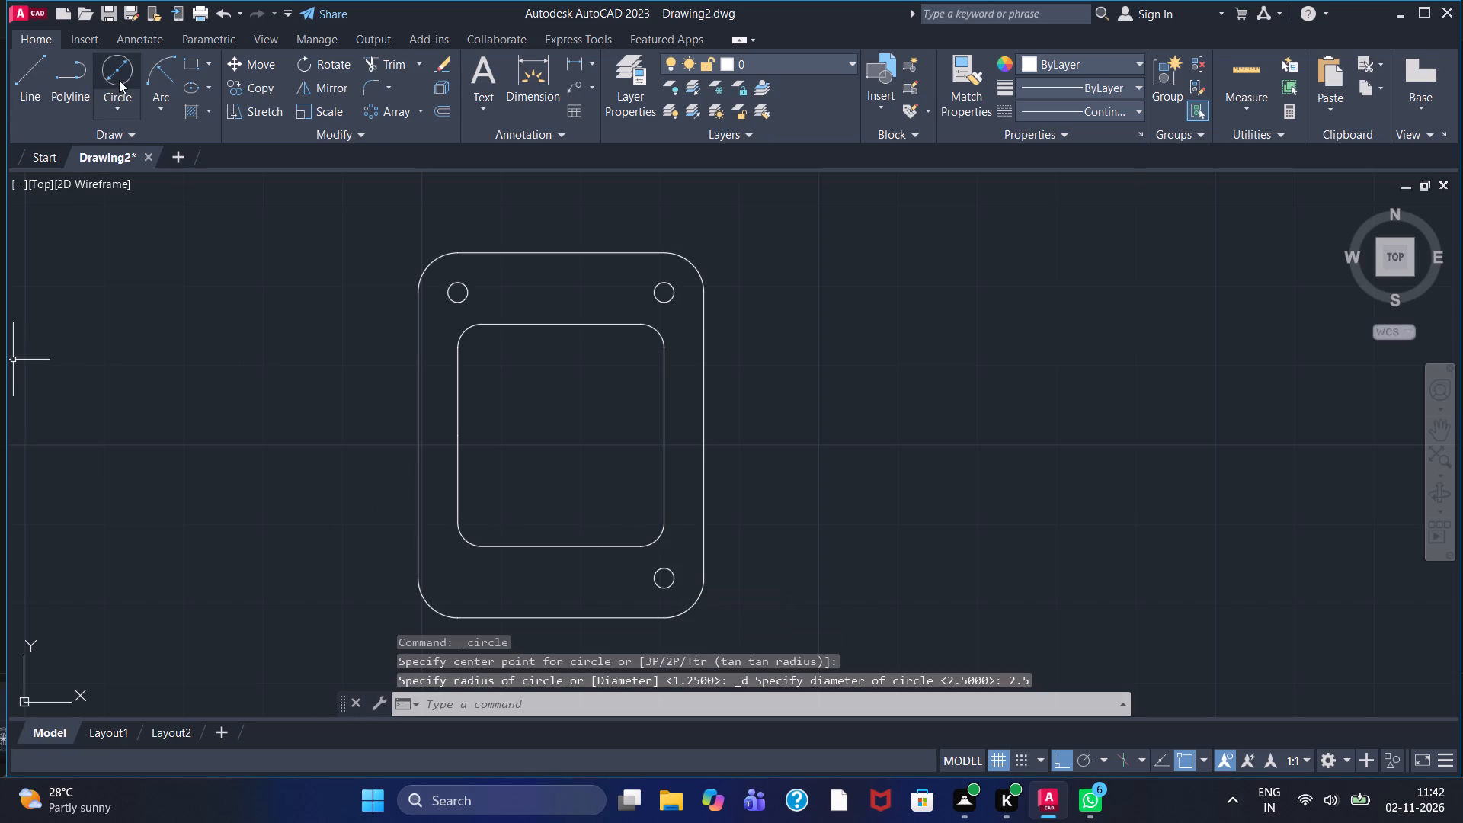
left_click(119, 75)
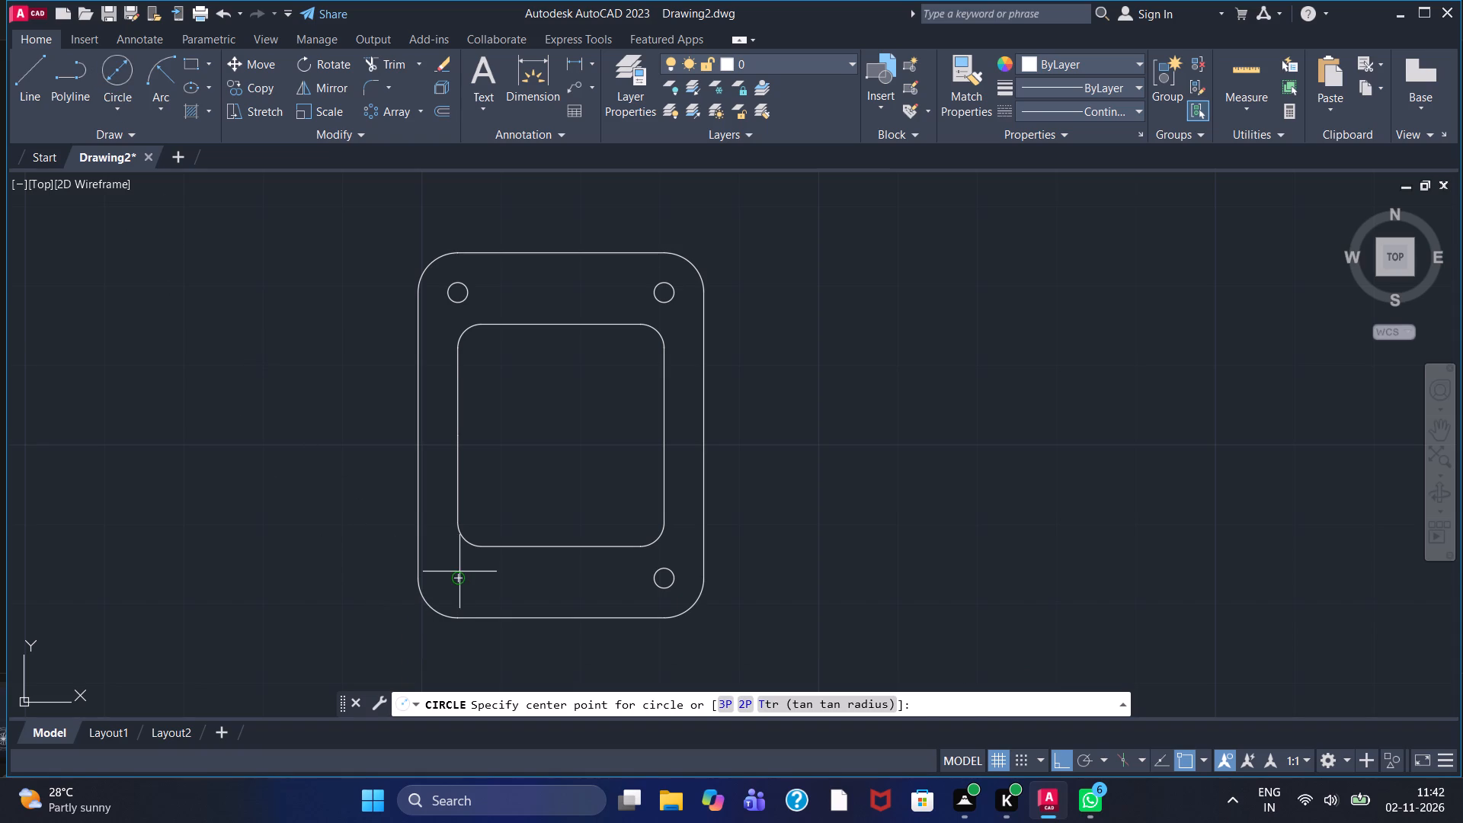
left_click(459, 578)
type("2.5")
key("Return")
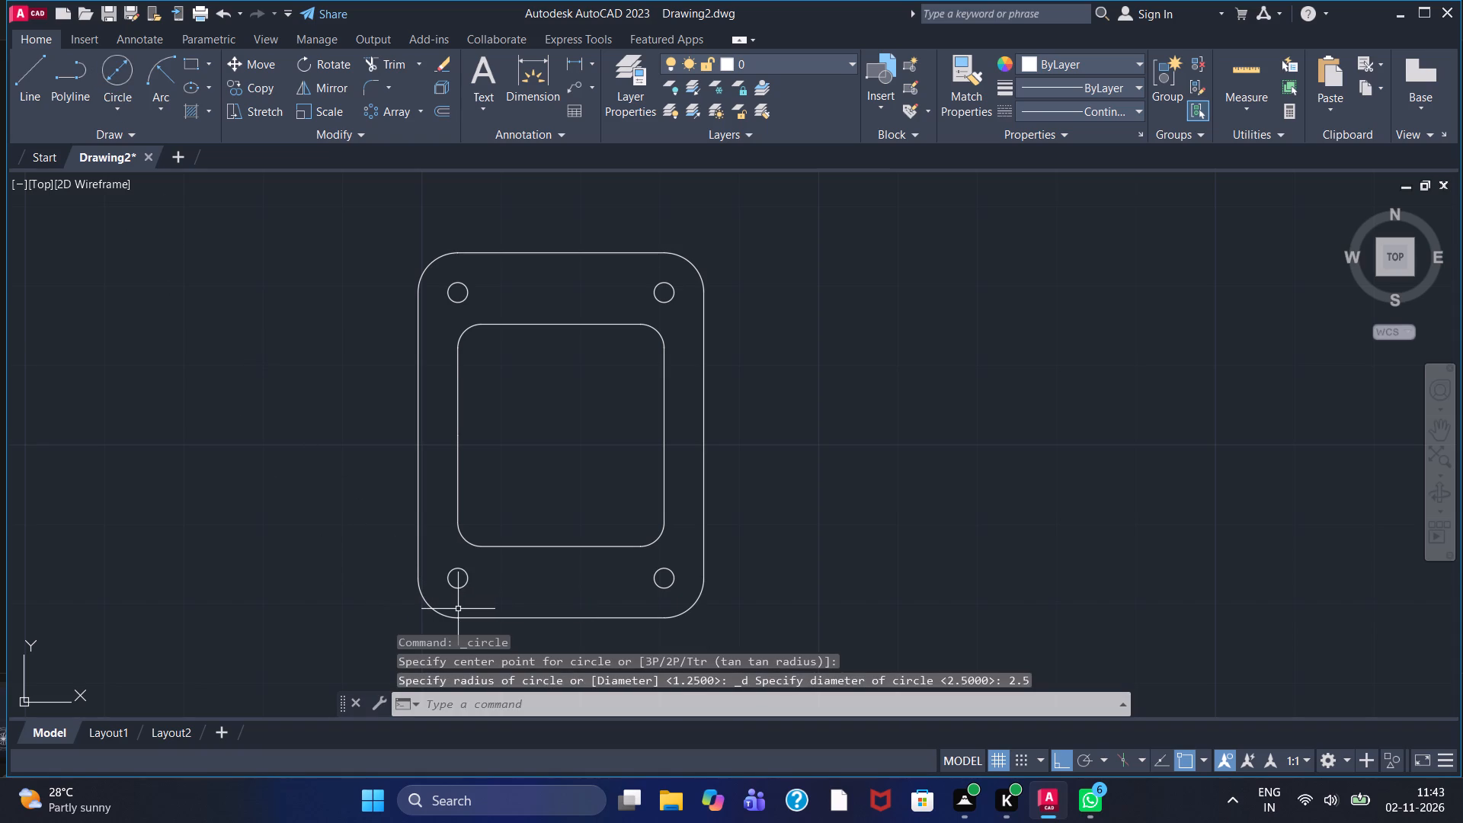
Add center marks to the four corner holes of the filleted rectangular detail.
key("Escape")
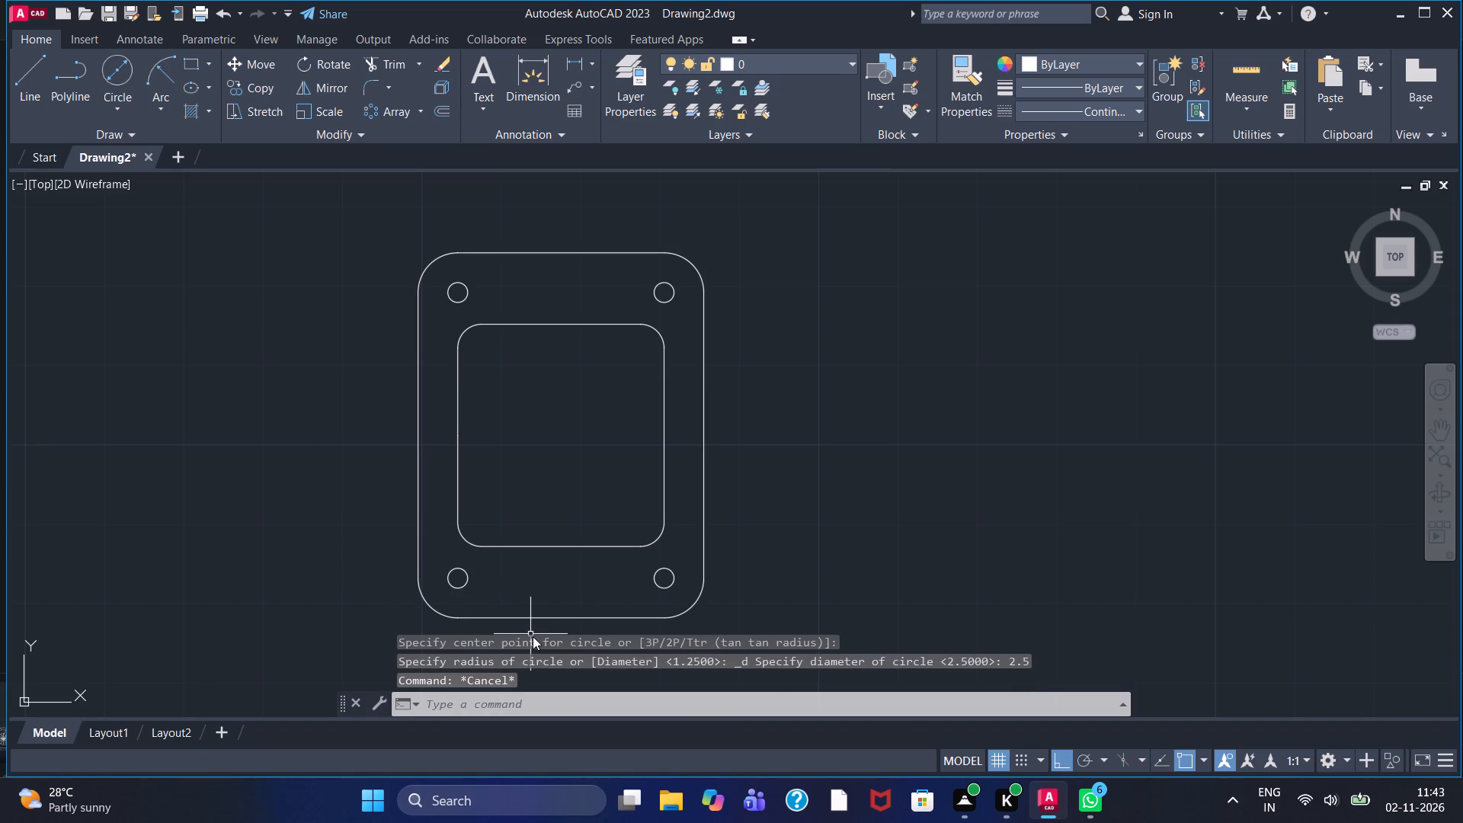
key("c")
type("mm")
key("Return")
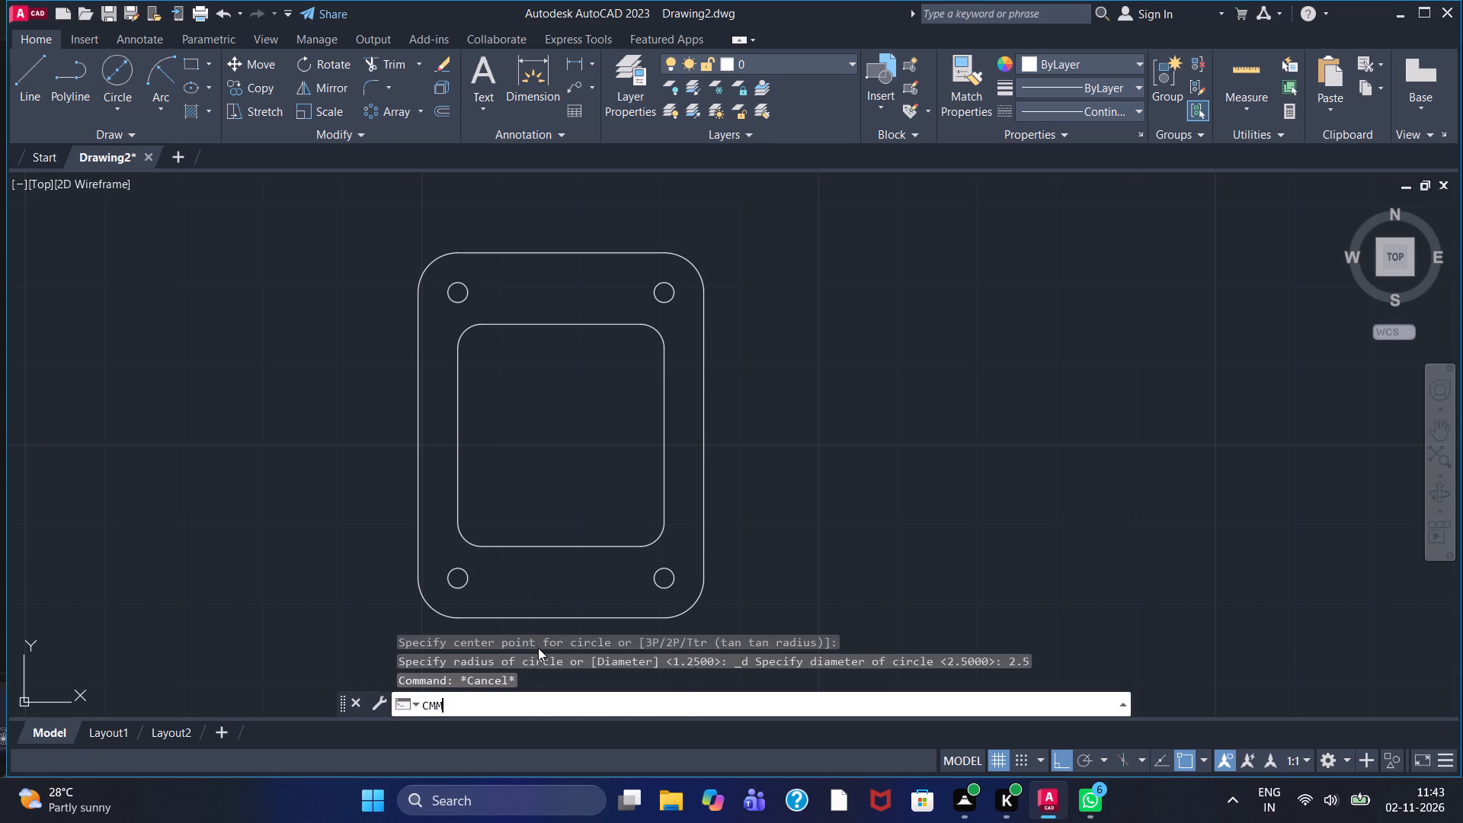
left_click(460, 285)
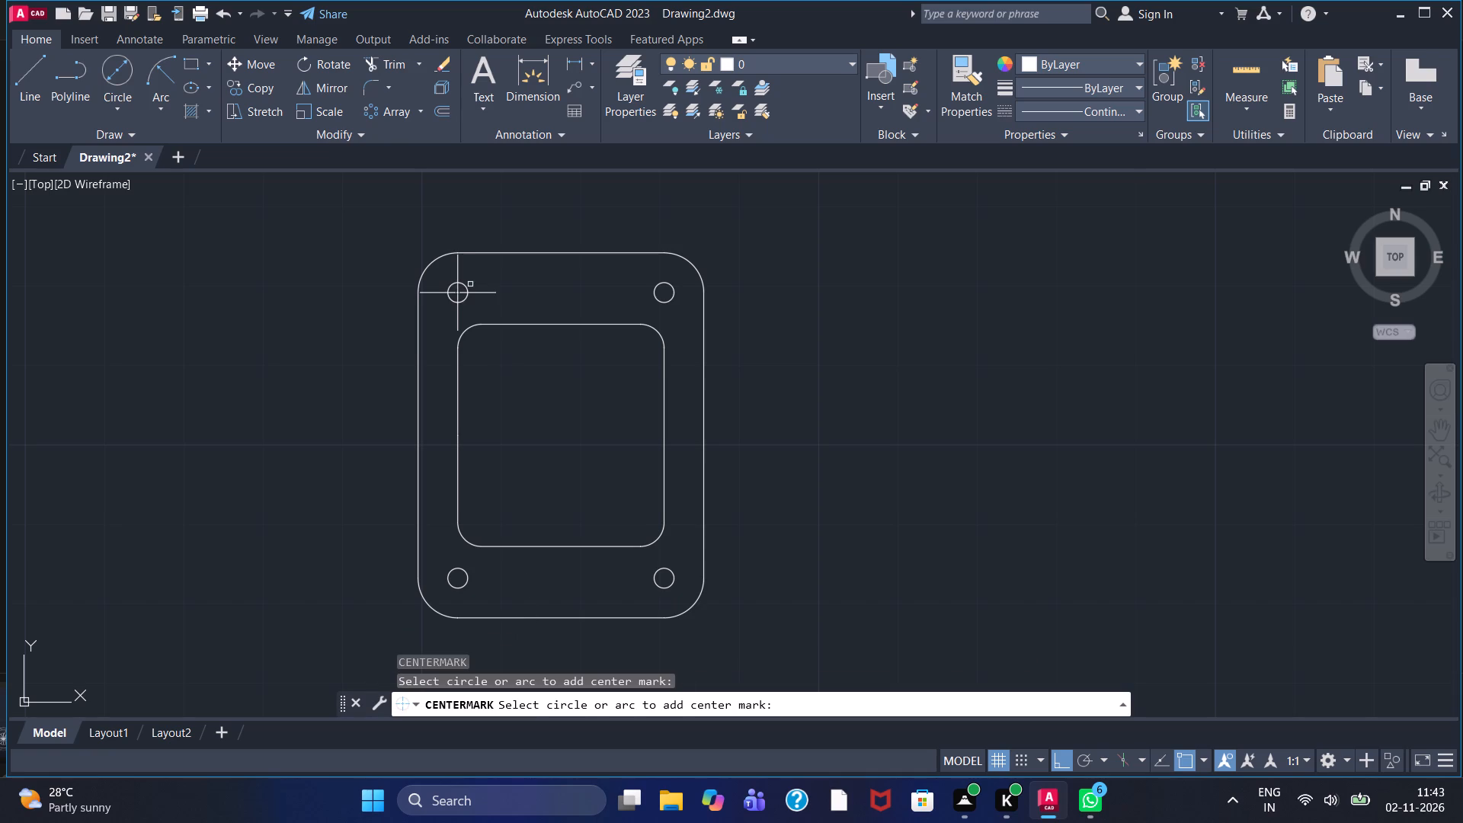
left_click(664, 283)
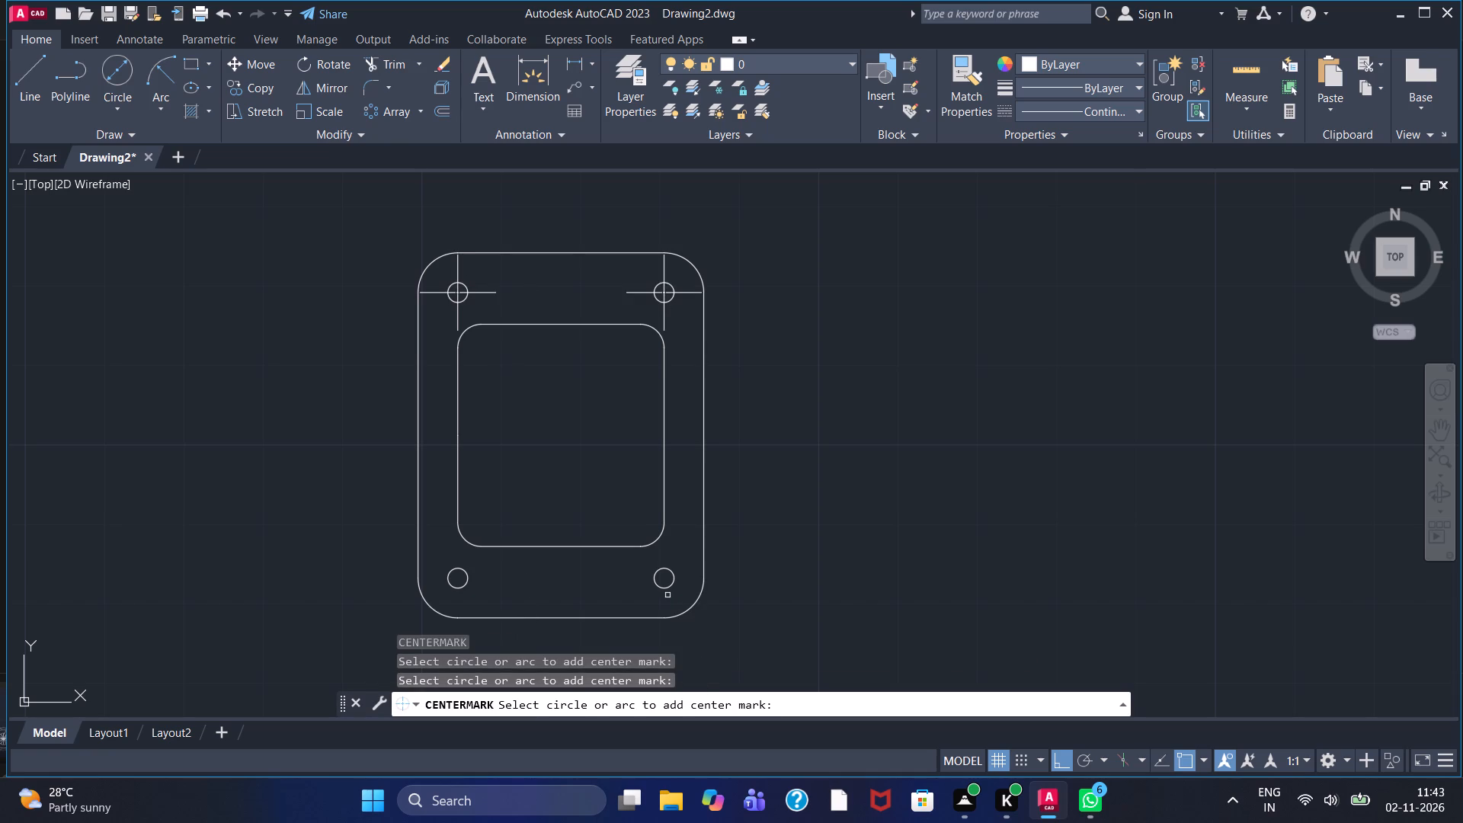
left_click(665, 588)
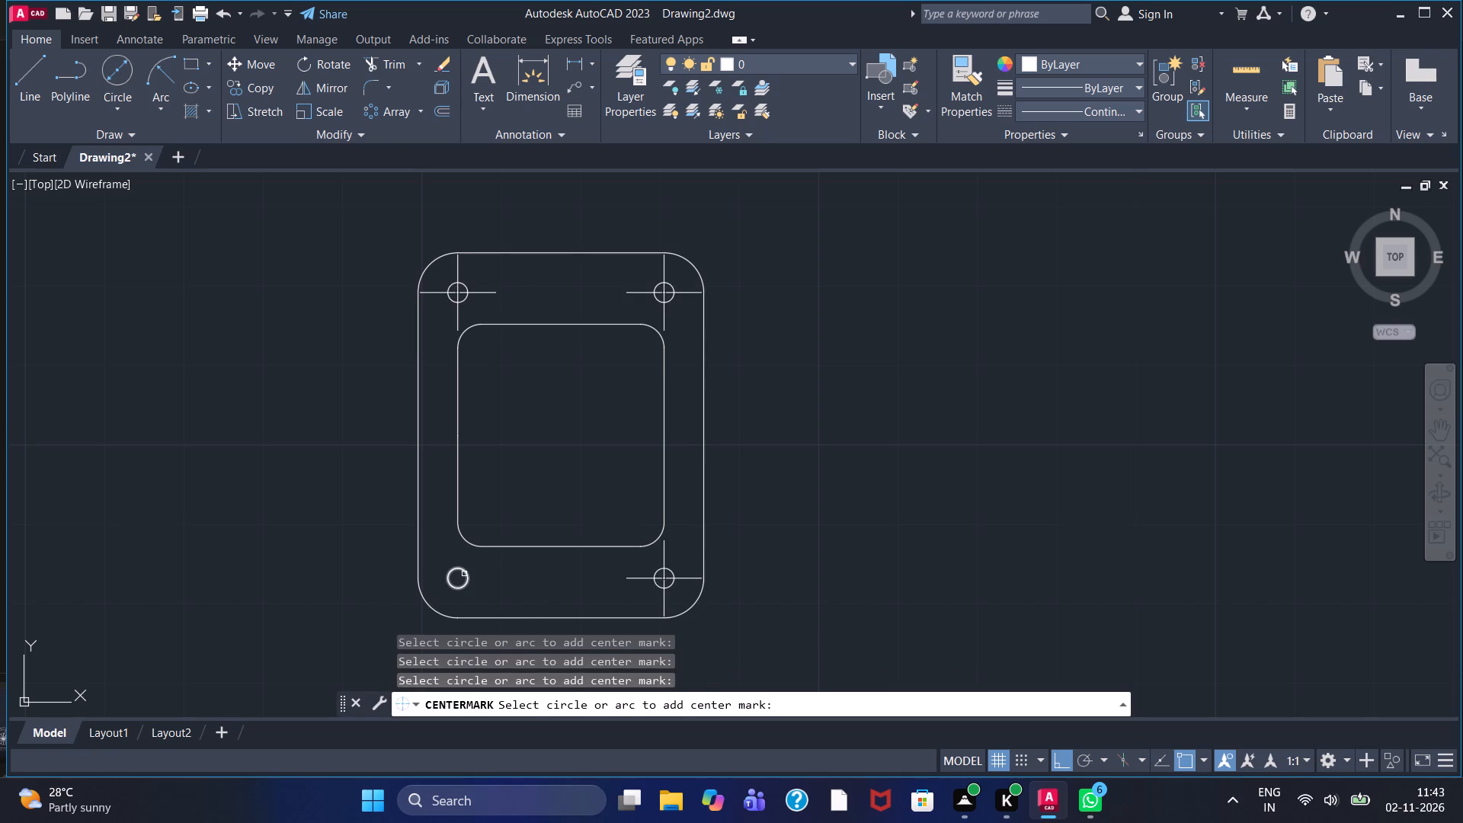
left_click(464, 573)
key("Escape")
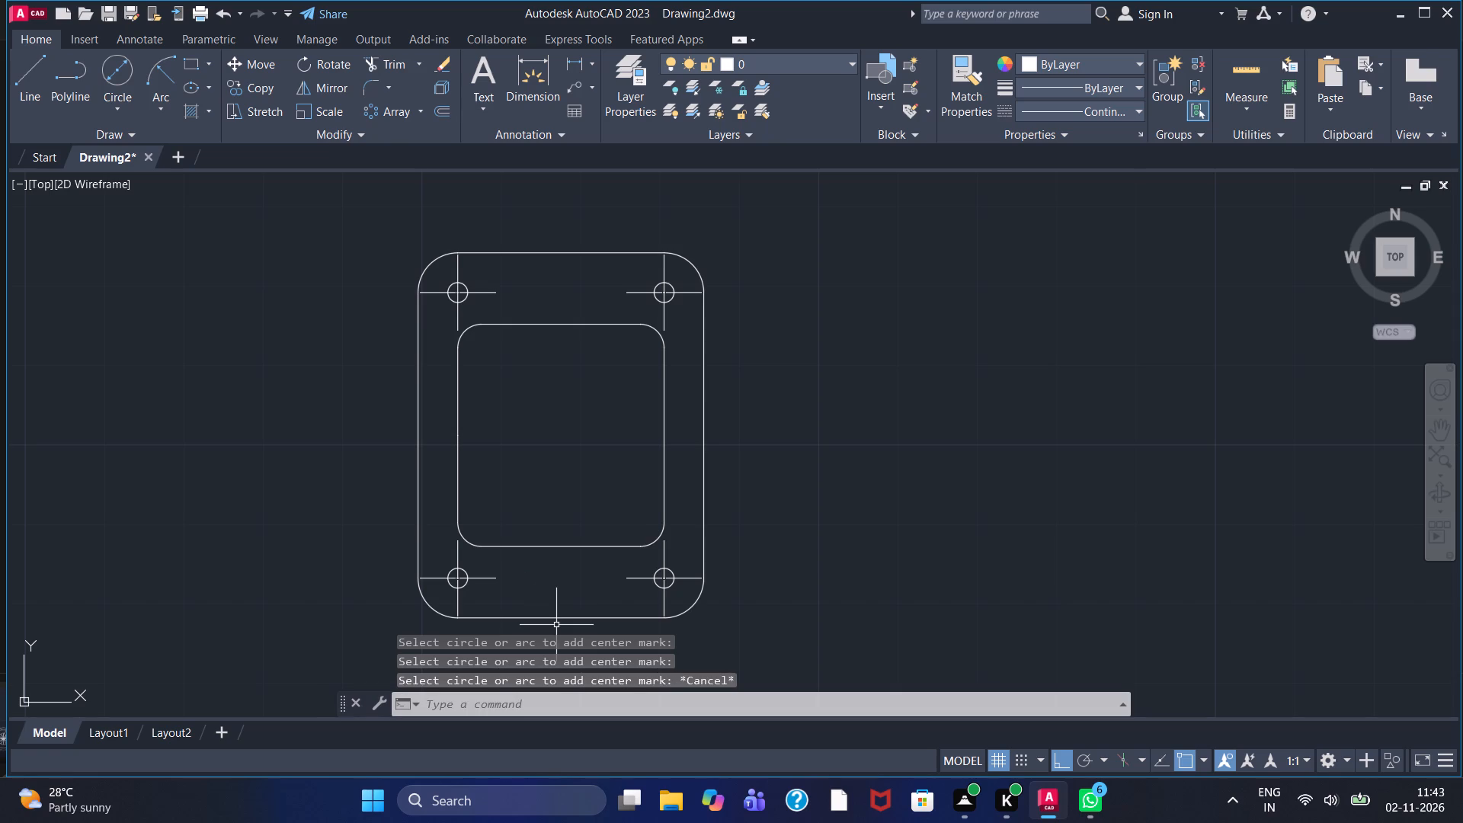
Add linear dimensions for the detail's overall width below the outer outline and its overall height to the right of it.
scroll(545, 470, "down", 1)
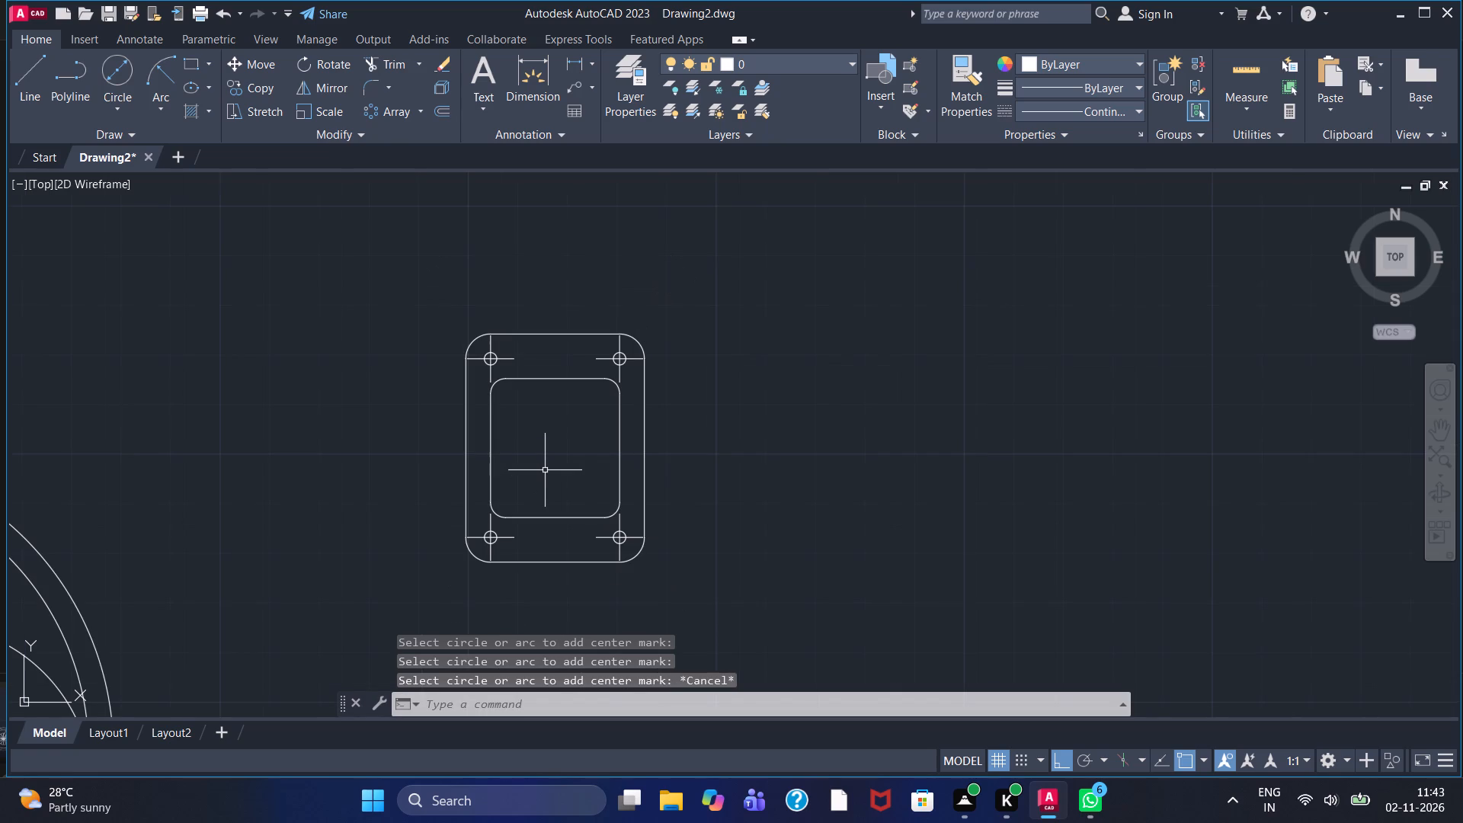
middle_click_drag(545, 470, 522, 472)
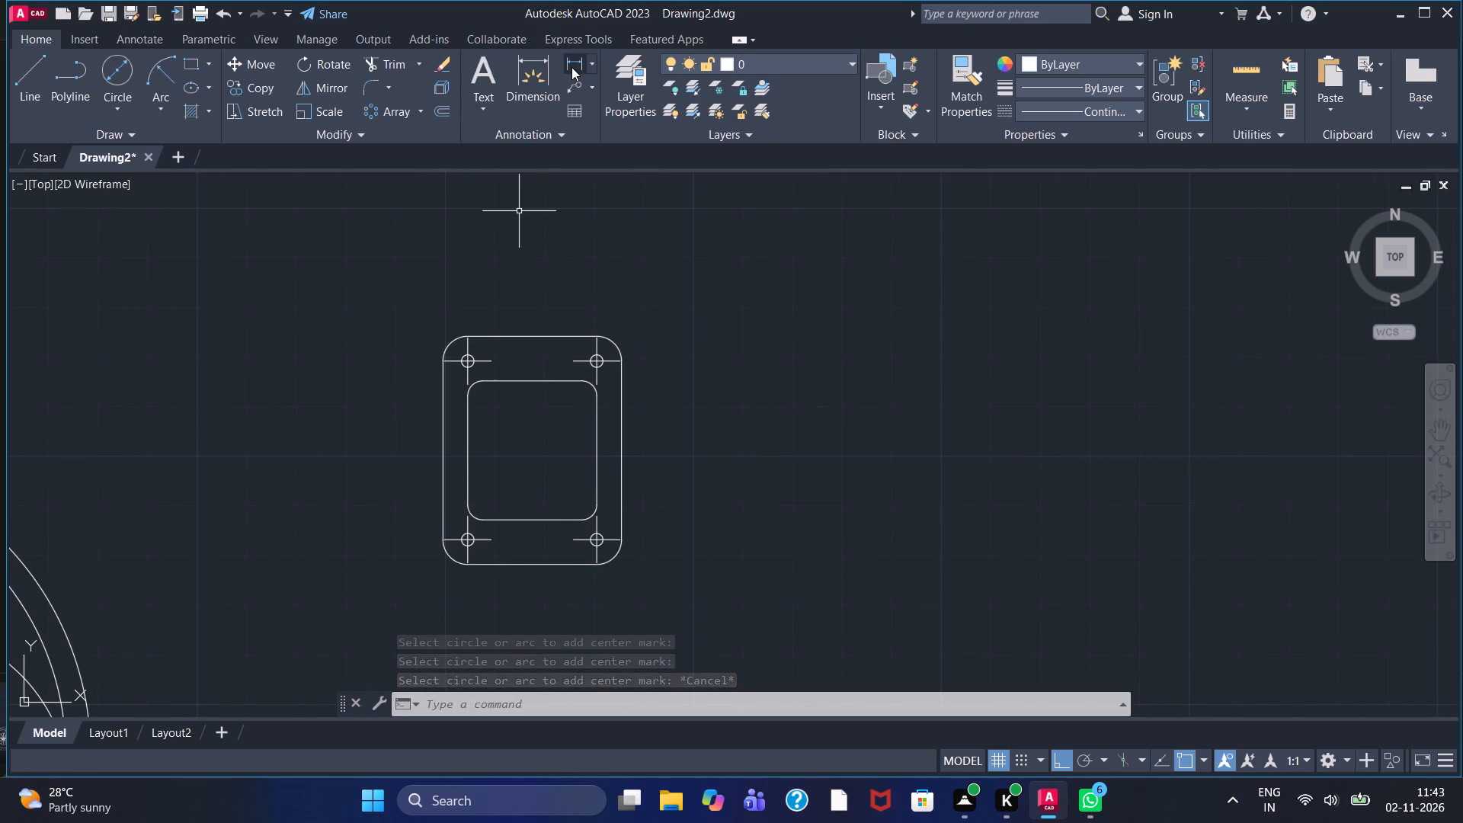
left_click(571, 67)
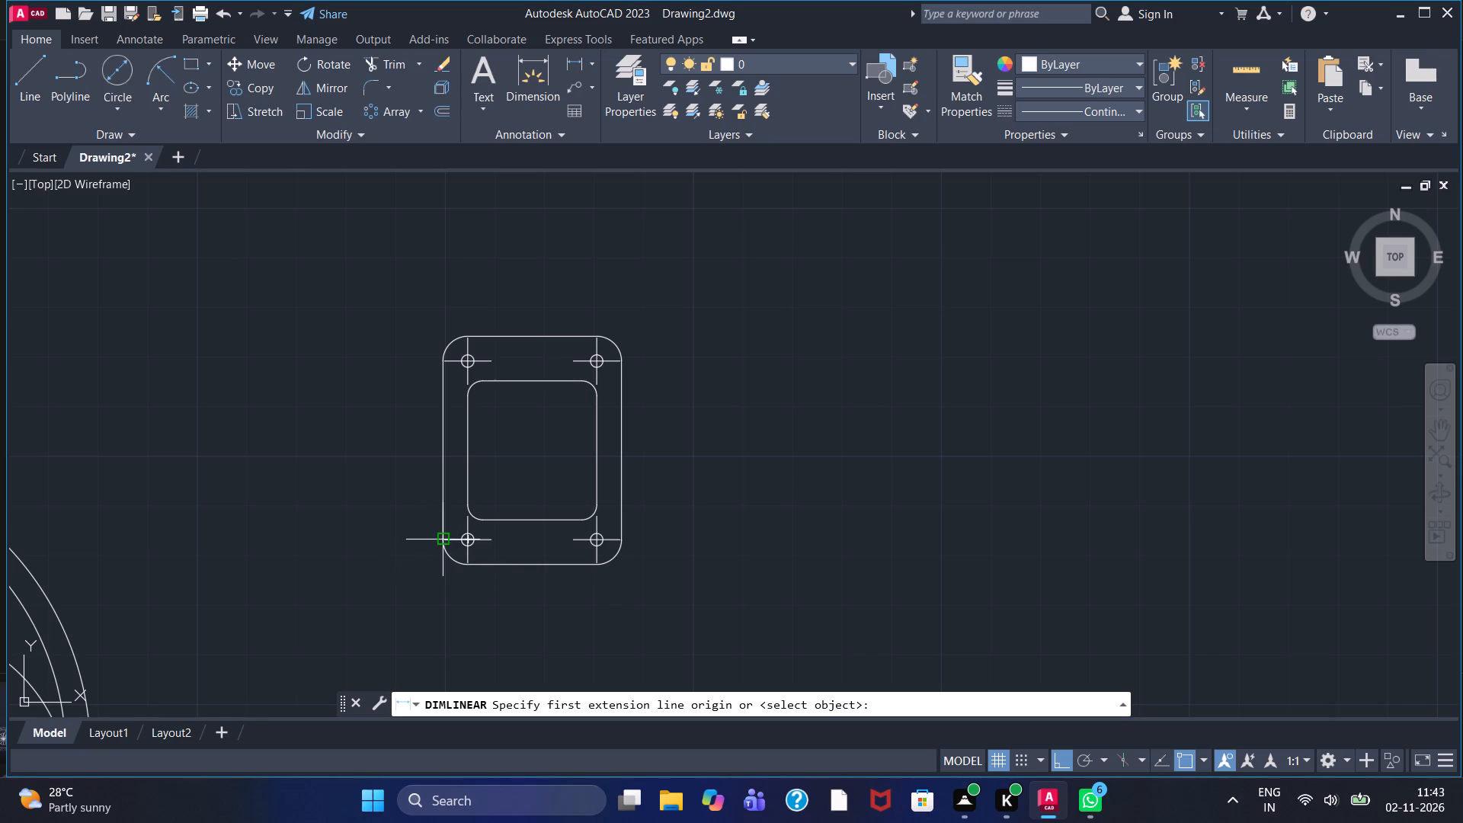
left_click(443, 545)
left_click_drag(623, 542, 617, 552)
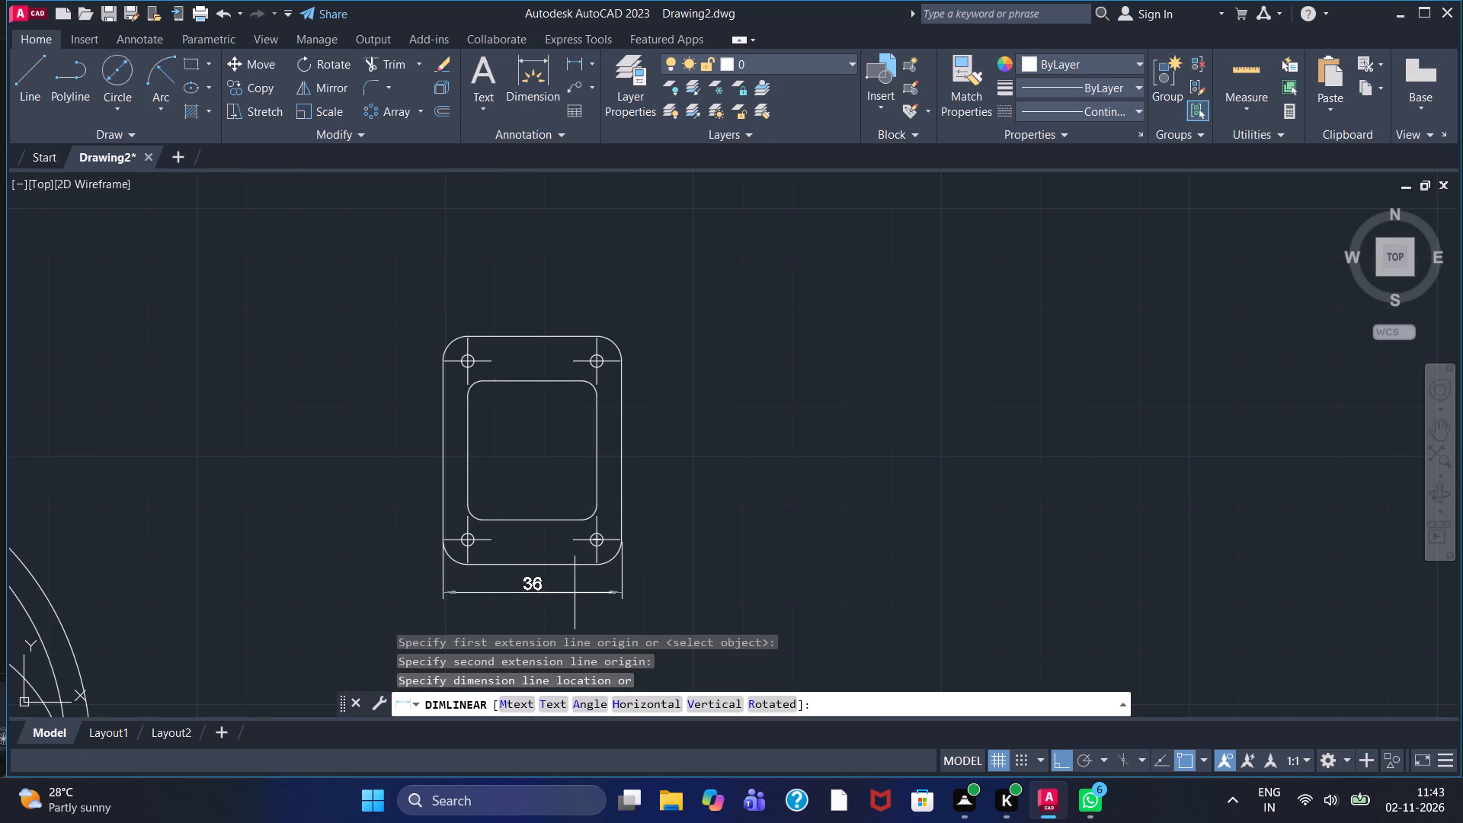
left_click(553, 610)
right_click(523, 584)
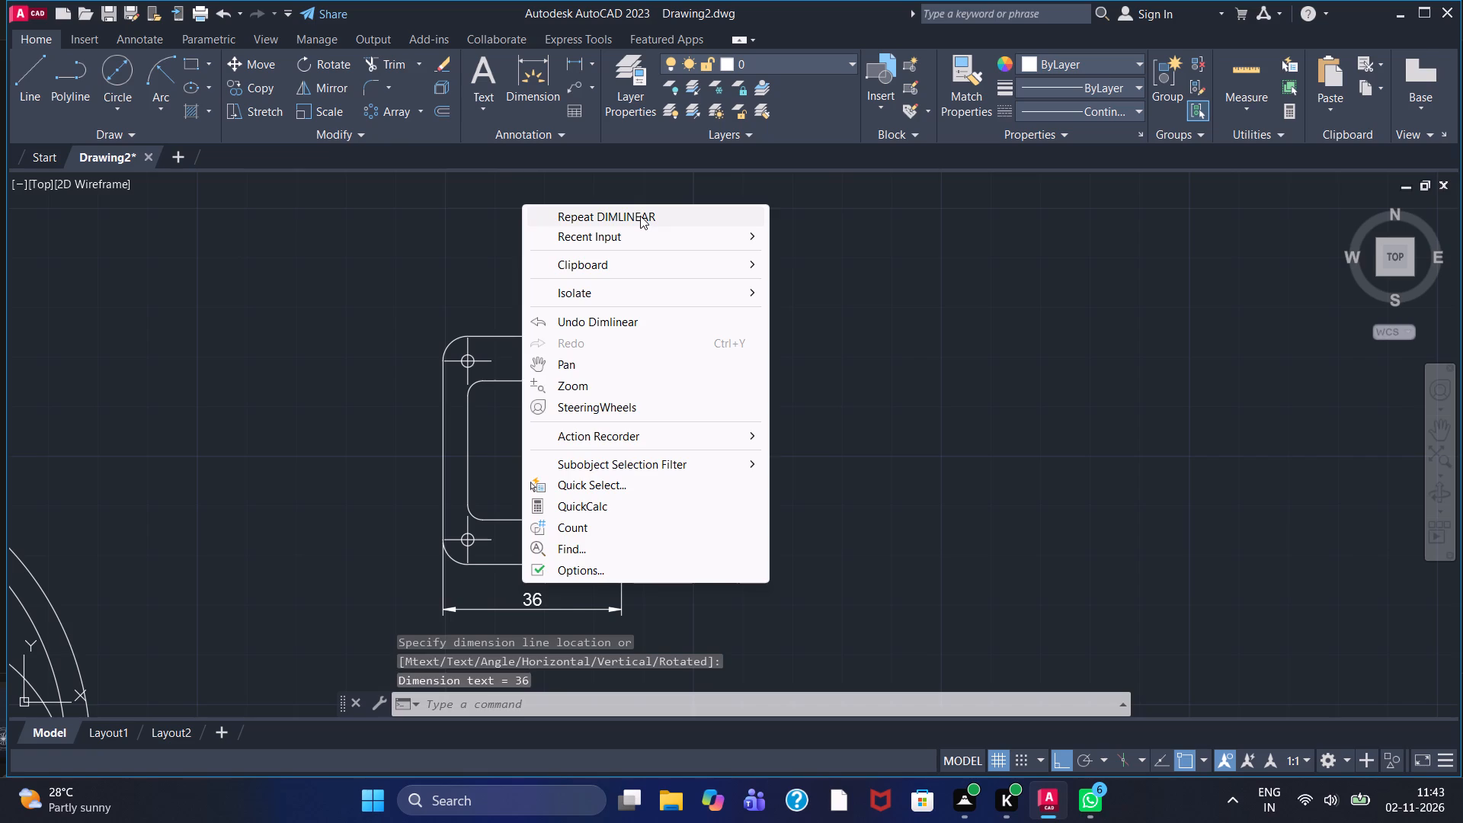
left_click(640, 216)
left_click(597, 339)
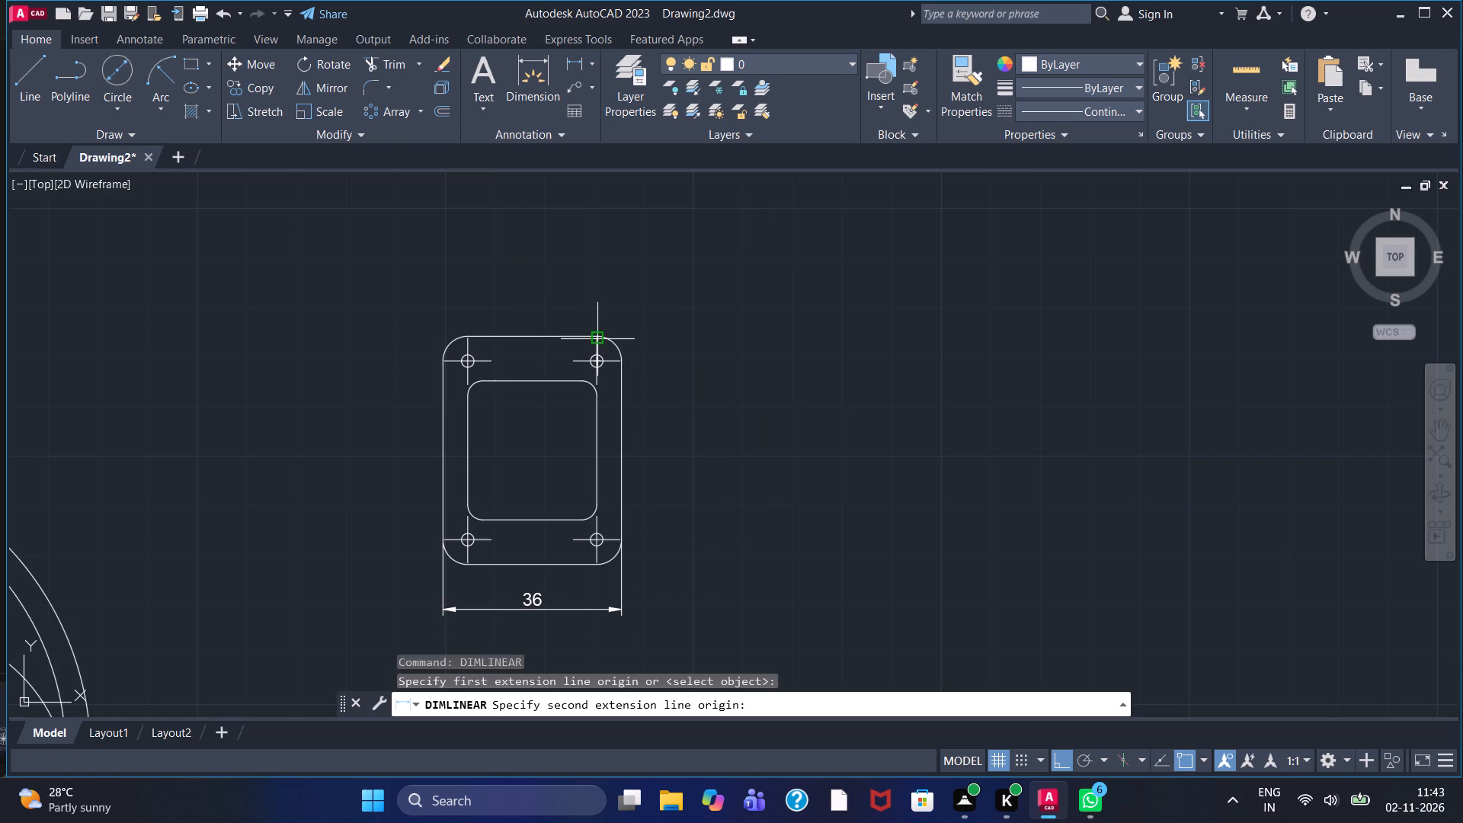
left_click(595, 568)
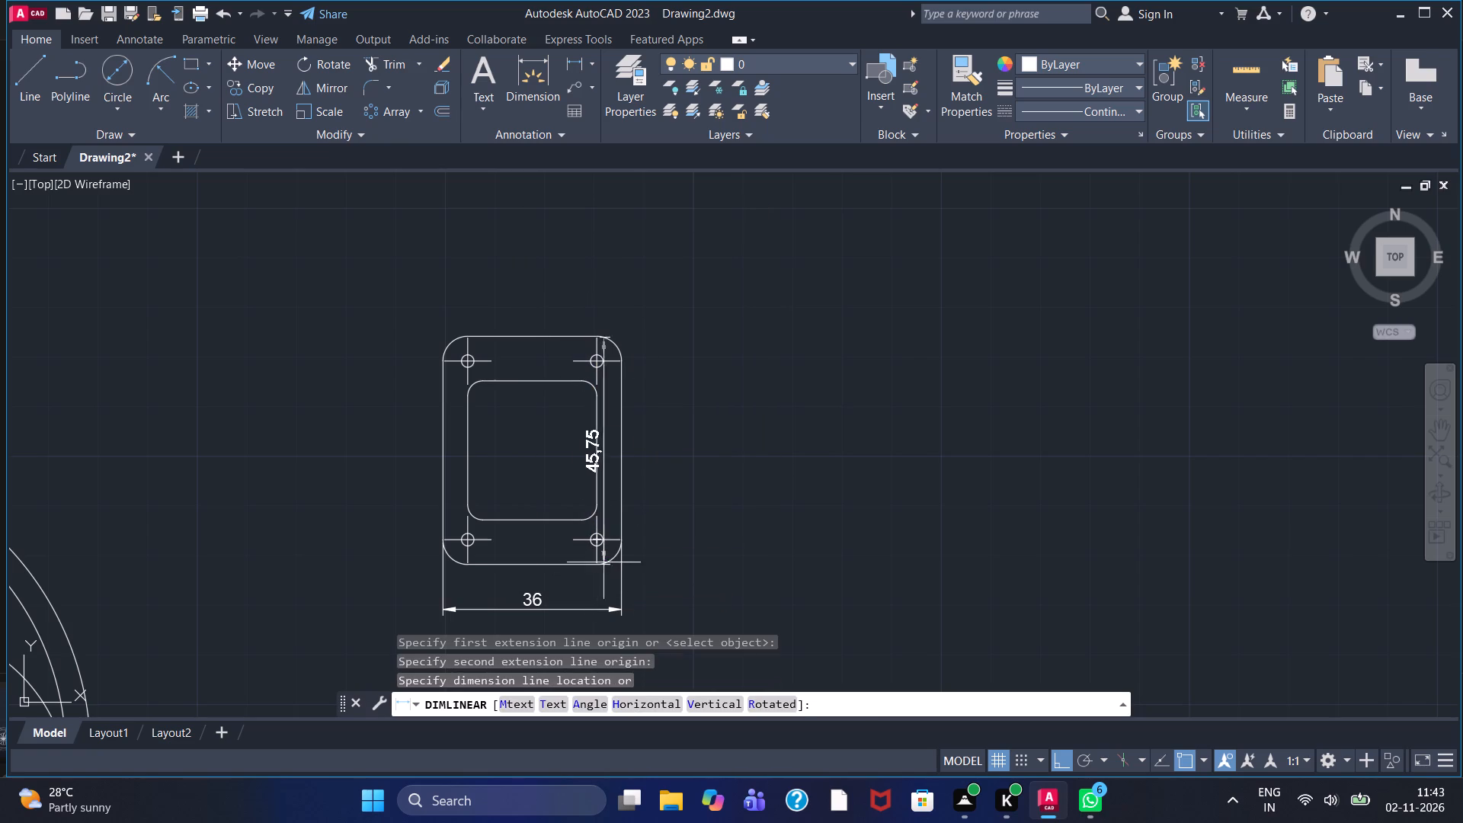
left_click(726, 526)
Dimension the inner rounded rectangle's height, placing it between the outline and the overall height dimension.
right_click(716, 519)
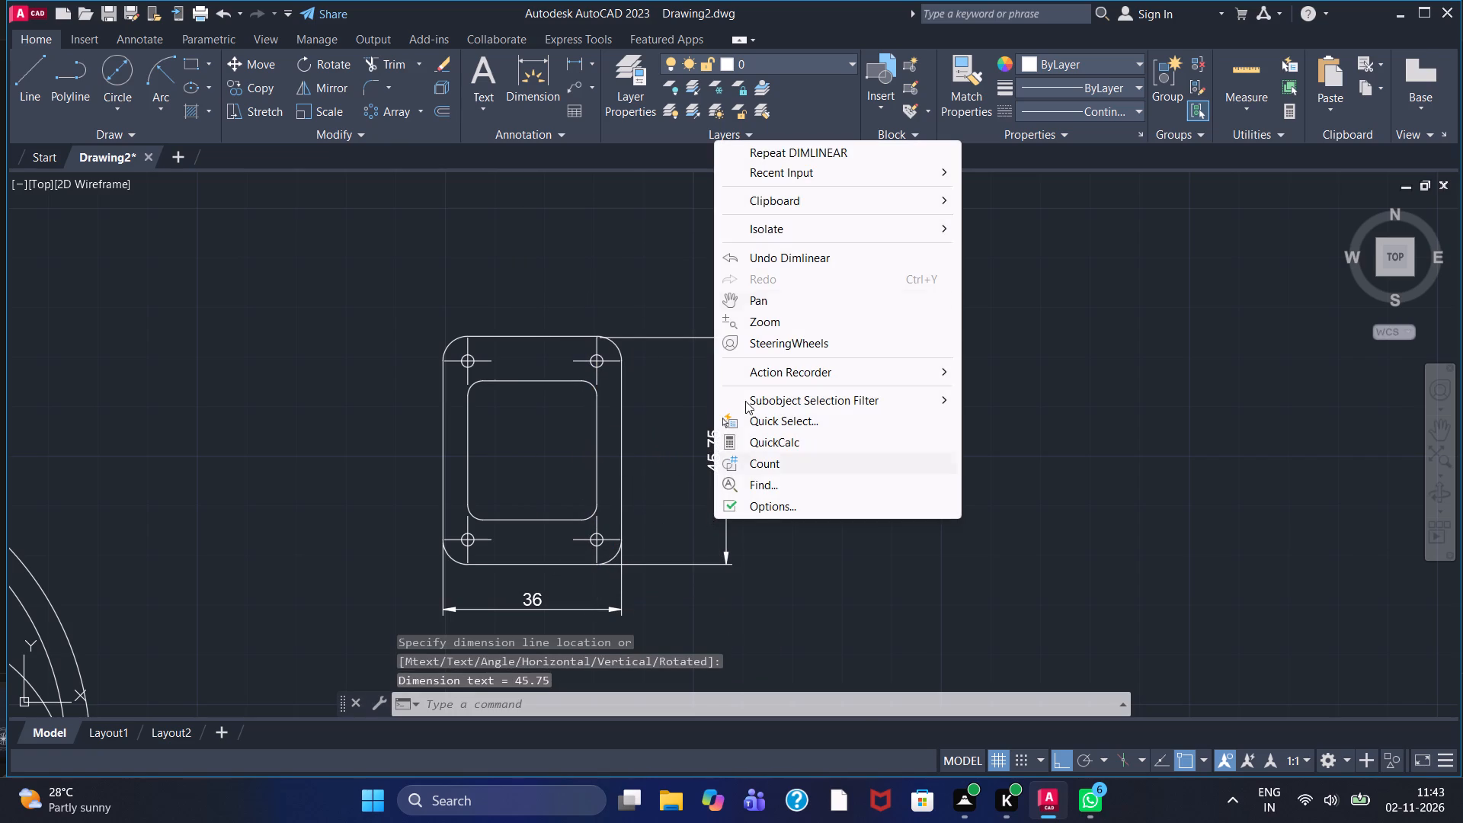
left_click(789, 152)
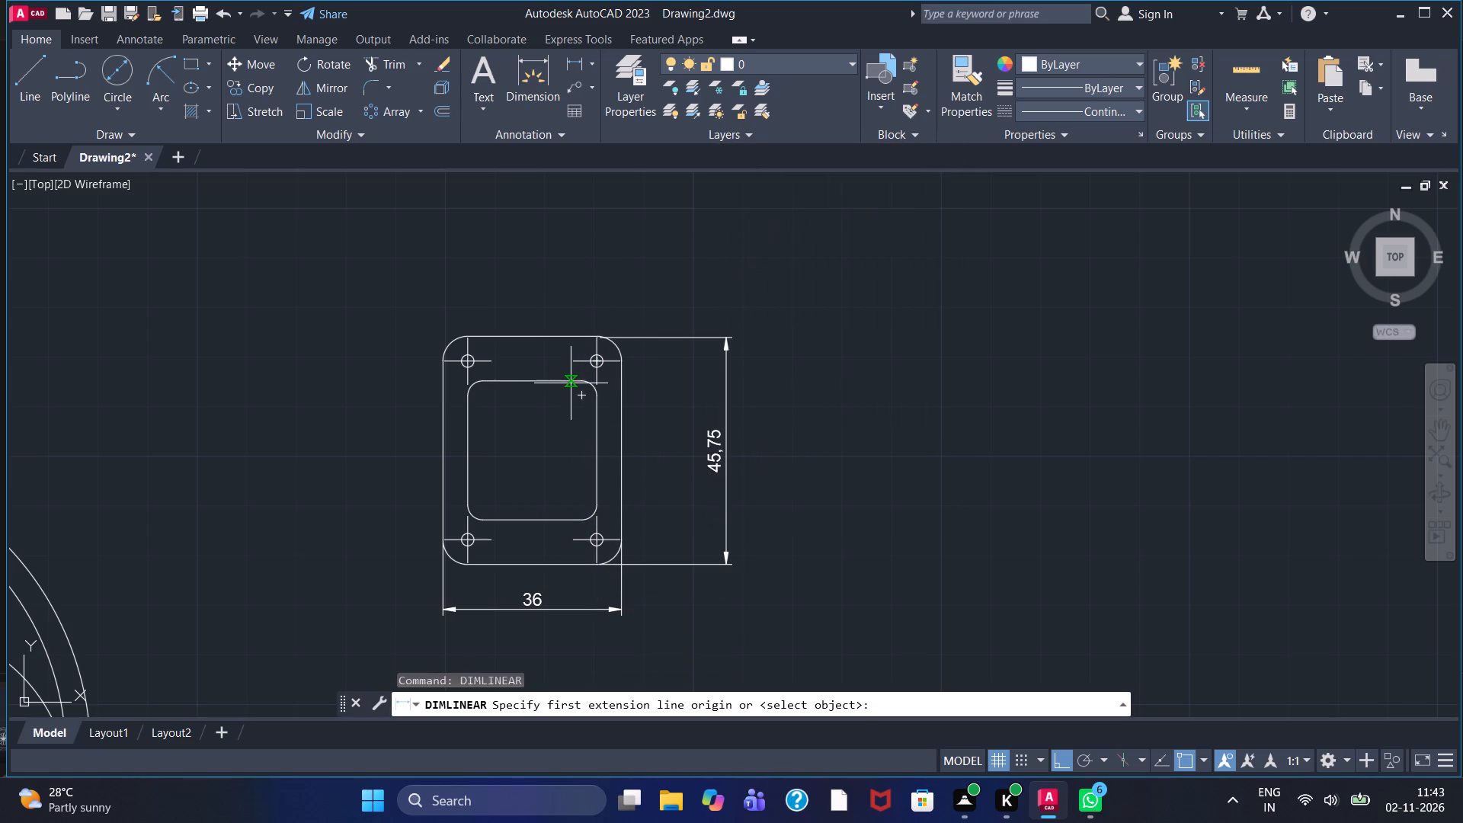
left_click_drag(578, 379, 581, 389)
left_click_drag(583, 526, 591, 525)
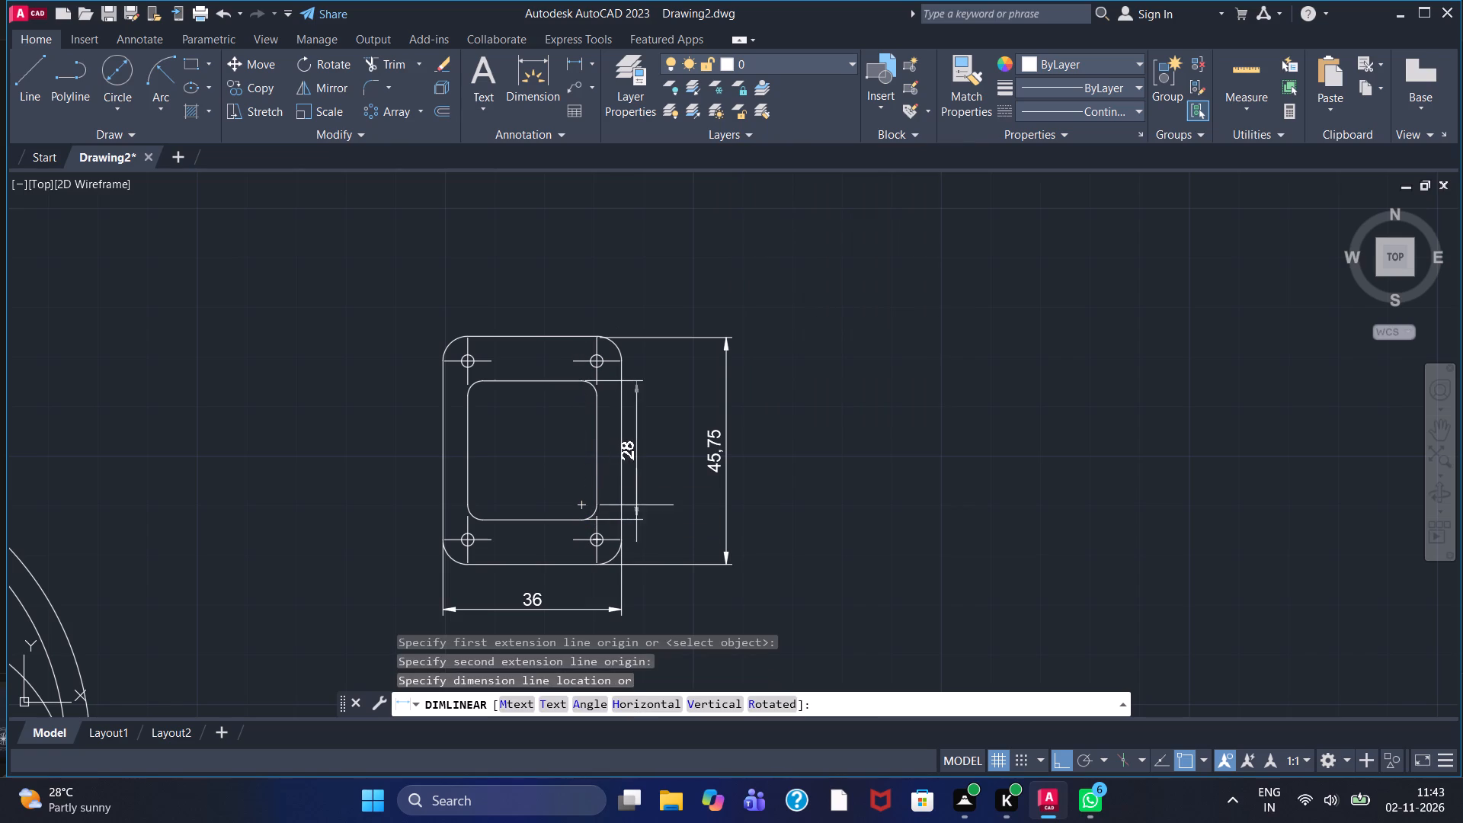
left_click(693, 505)
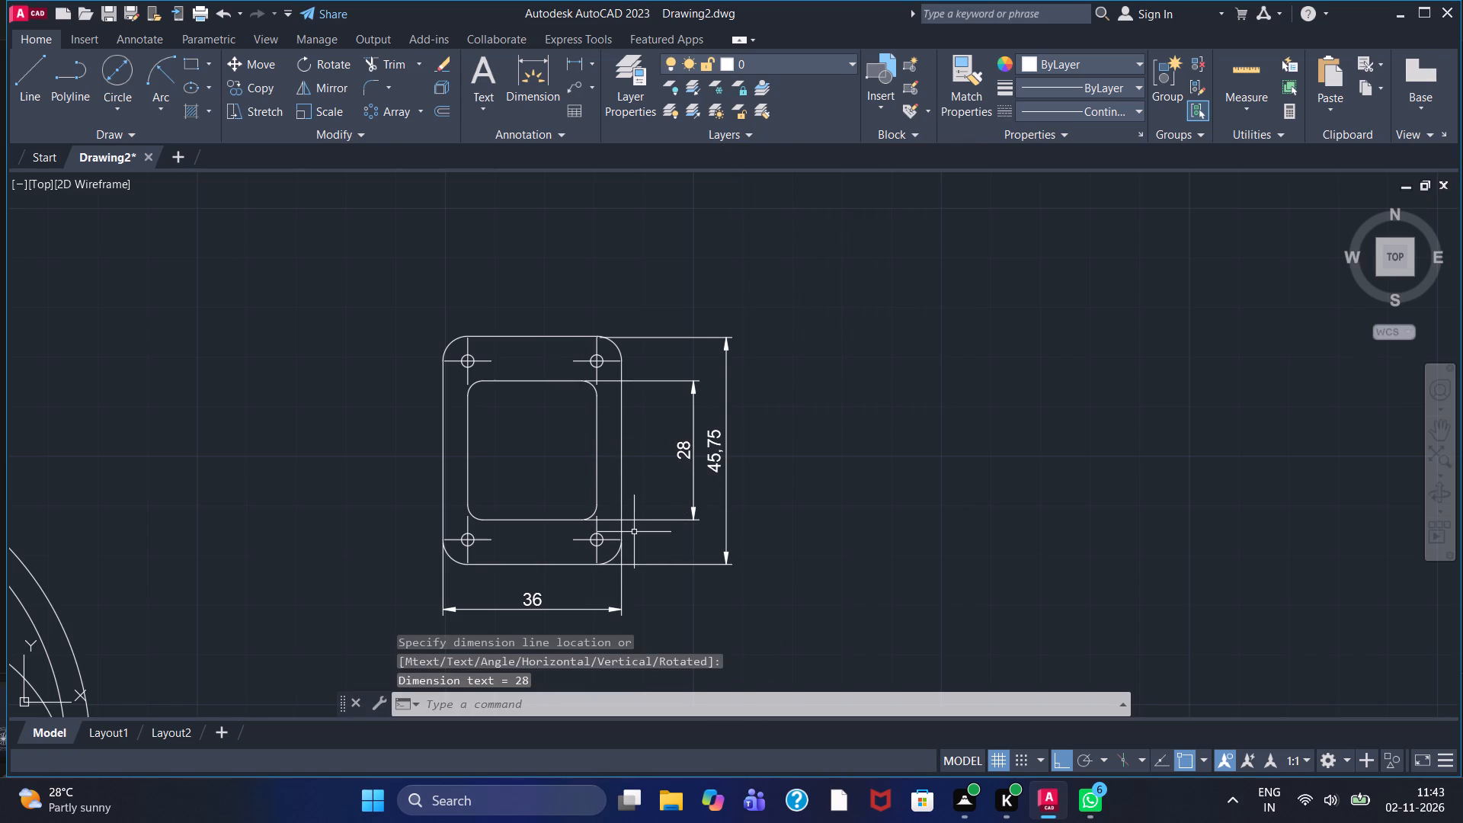
Add a diameter dimension to the detail's upper-right corner hole, with its text outside the outline.
left_click(589, 67)
left_click(606, 296)
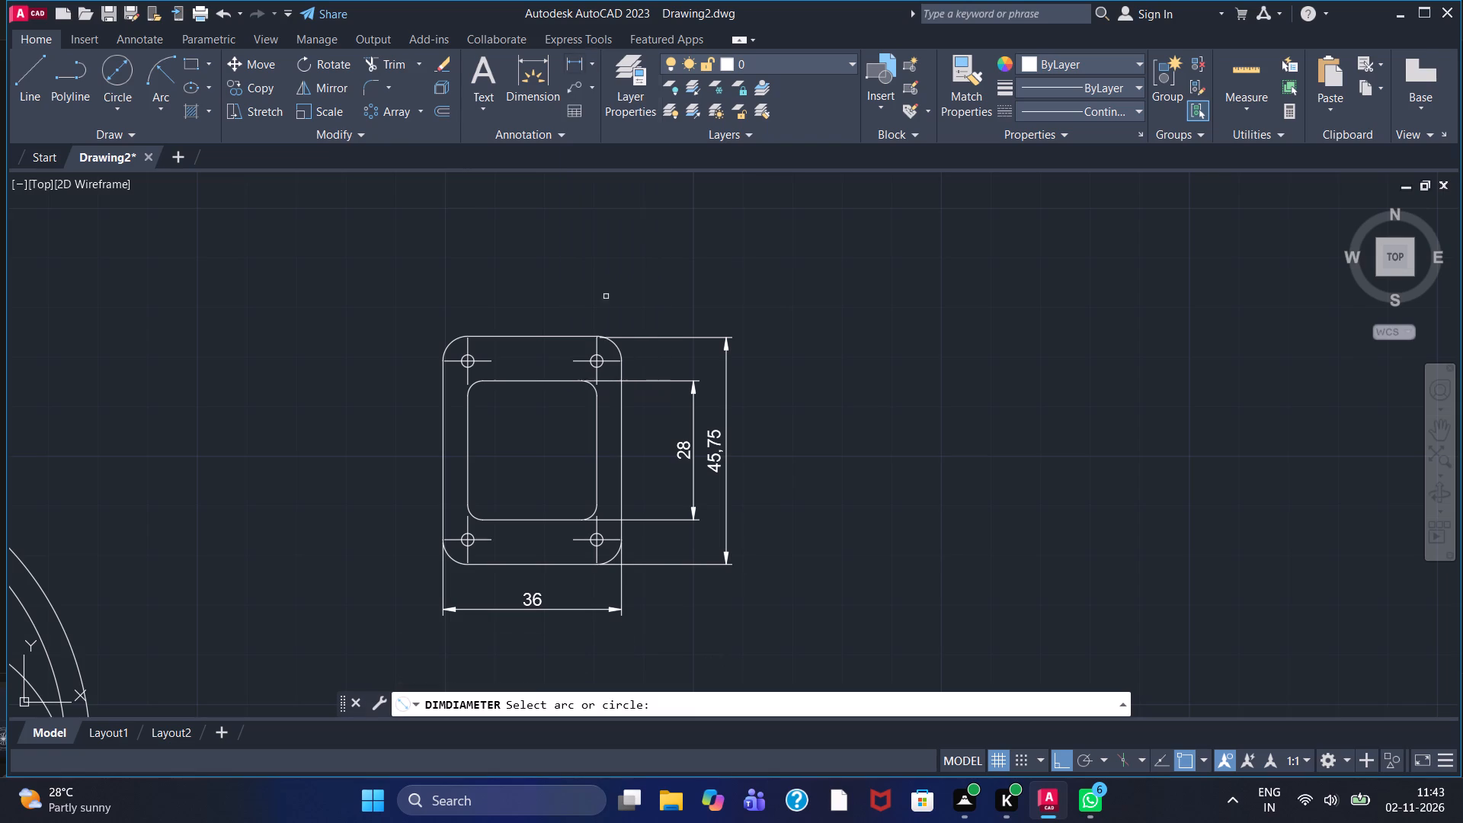
left_click(603, 357)
left_click(647, 305)
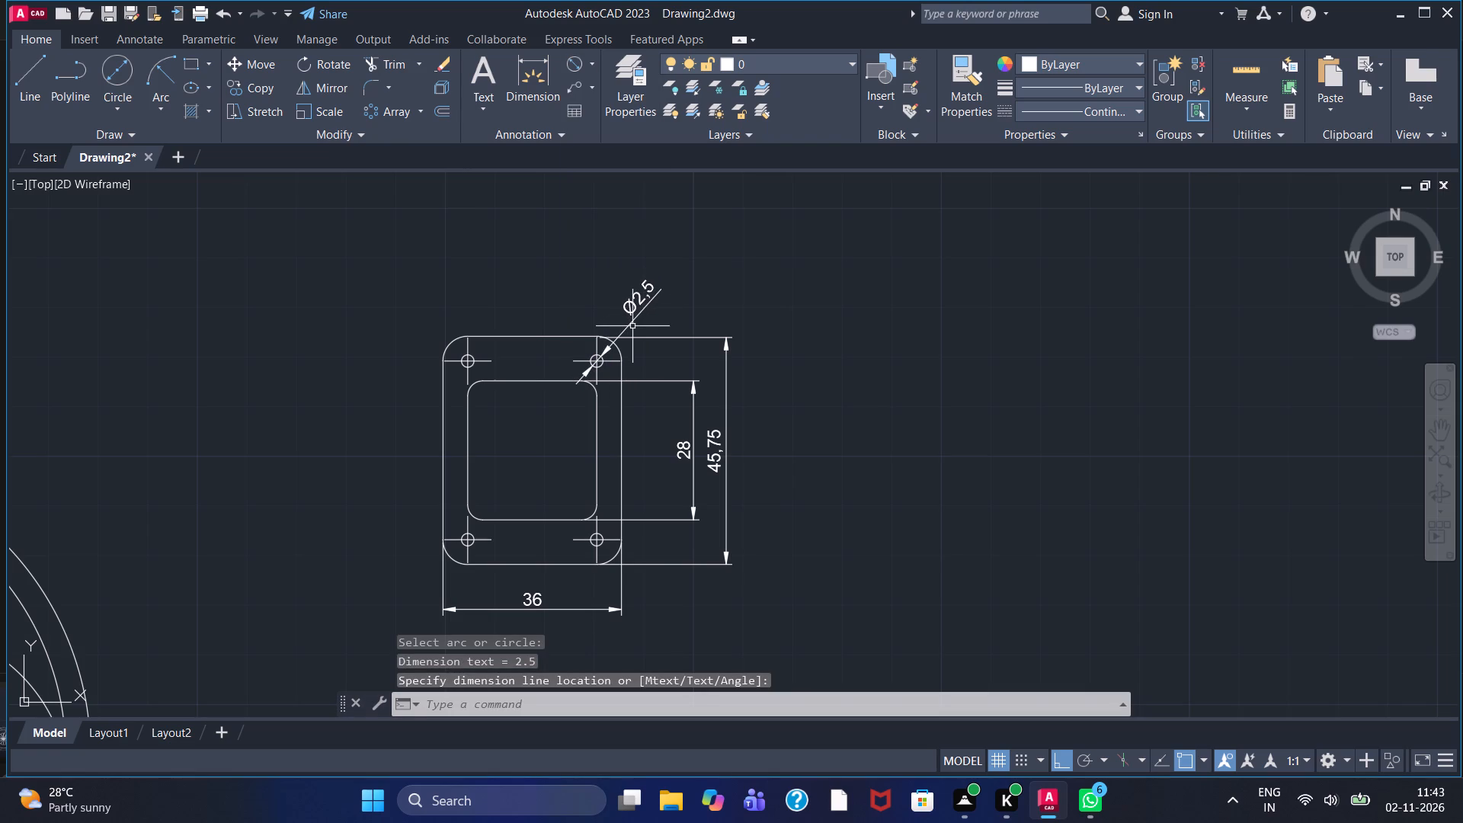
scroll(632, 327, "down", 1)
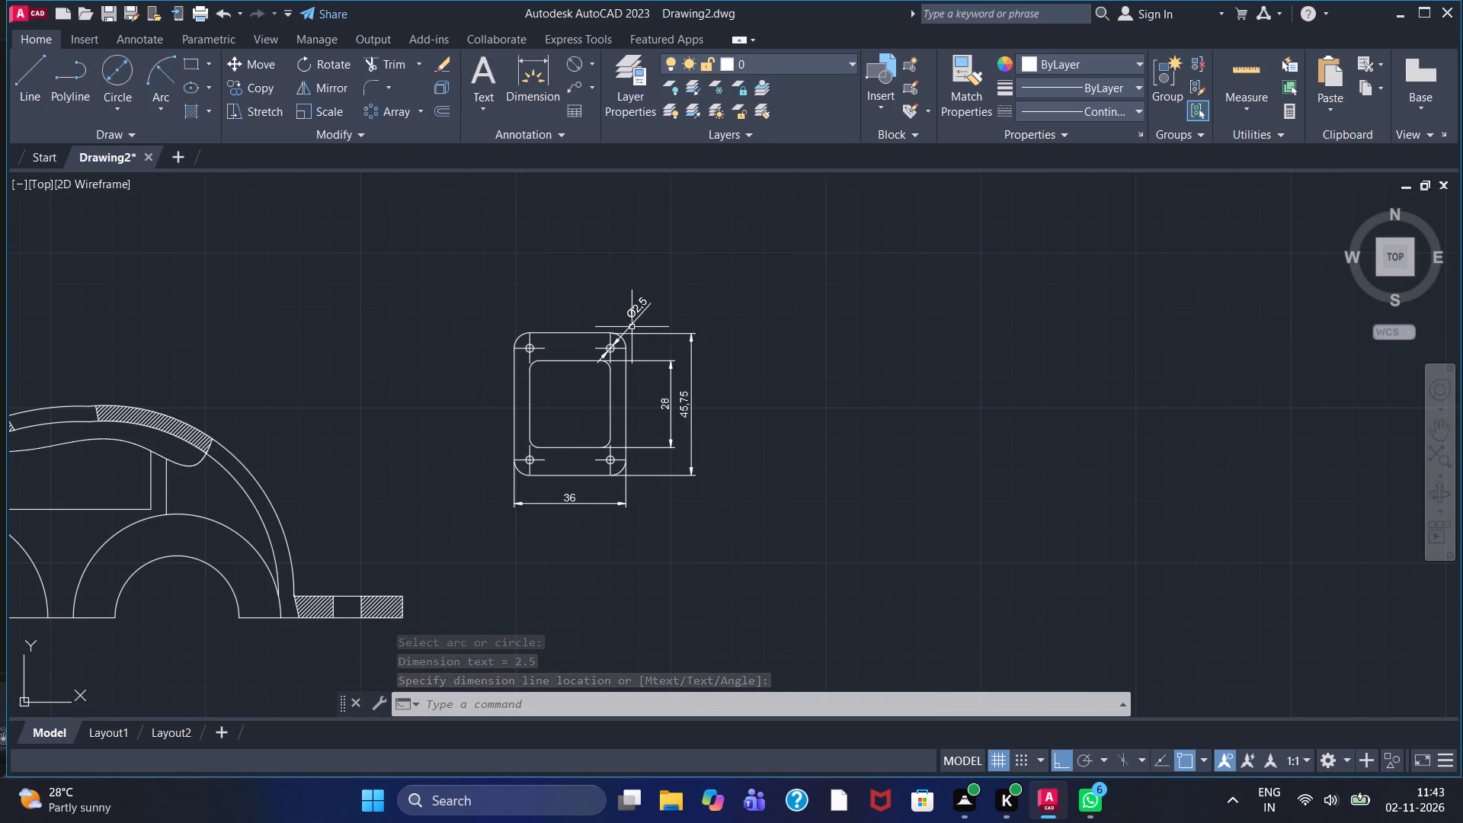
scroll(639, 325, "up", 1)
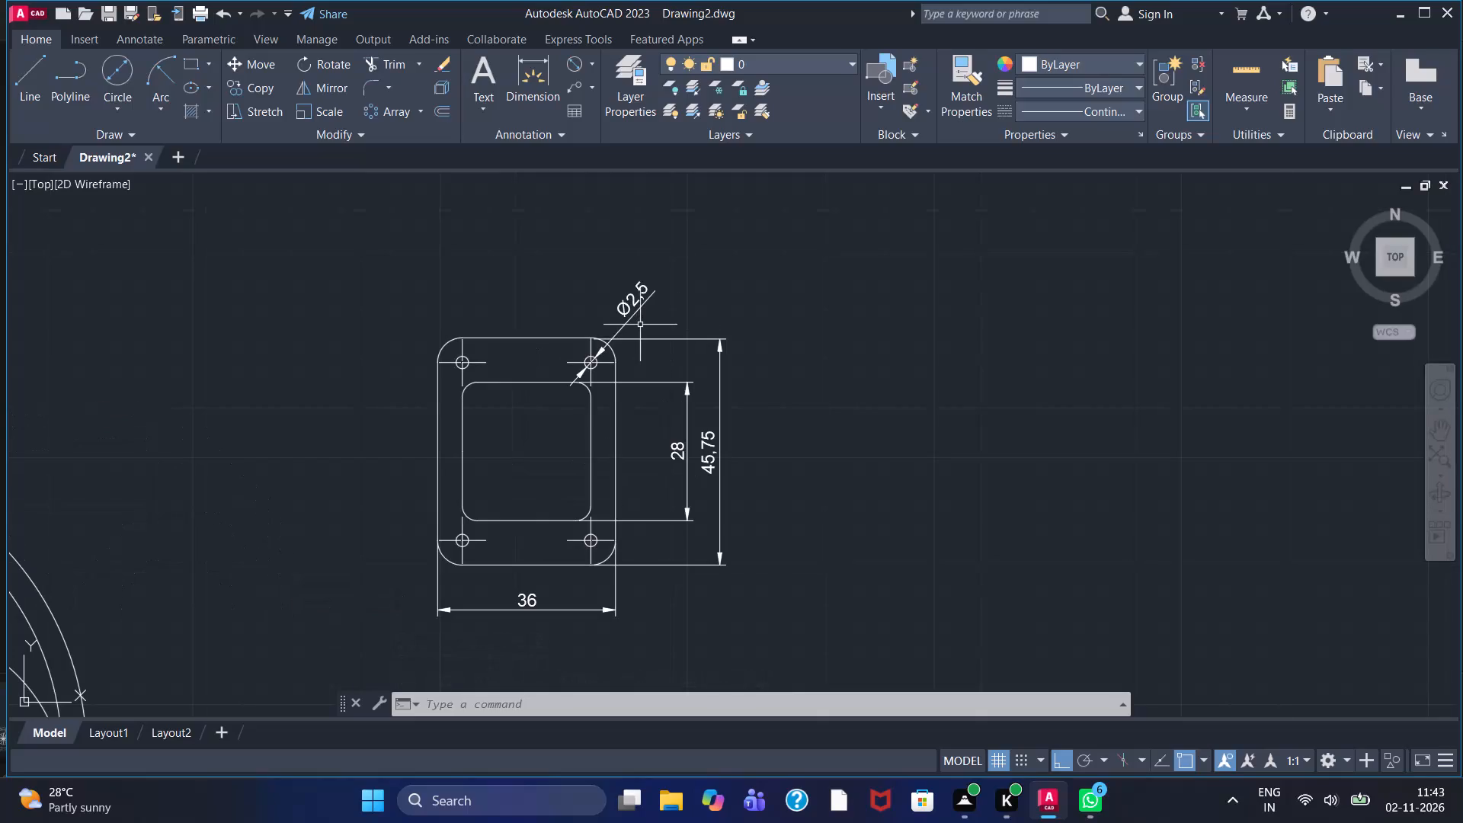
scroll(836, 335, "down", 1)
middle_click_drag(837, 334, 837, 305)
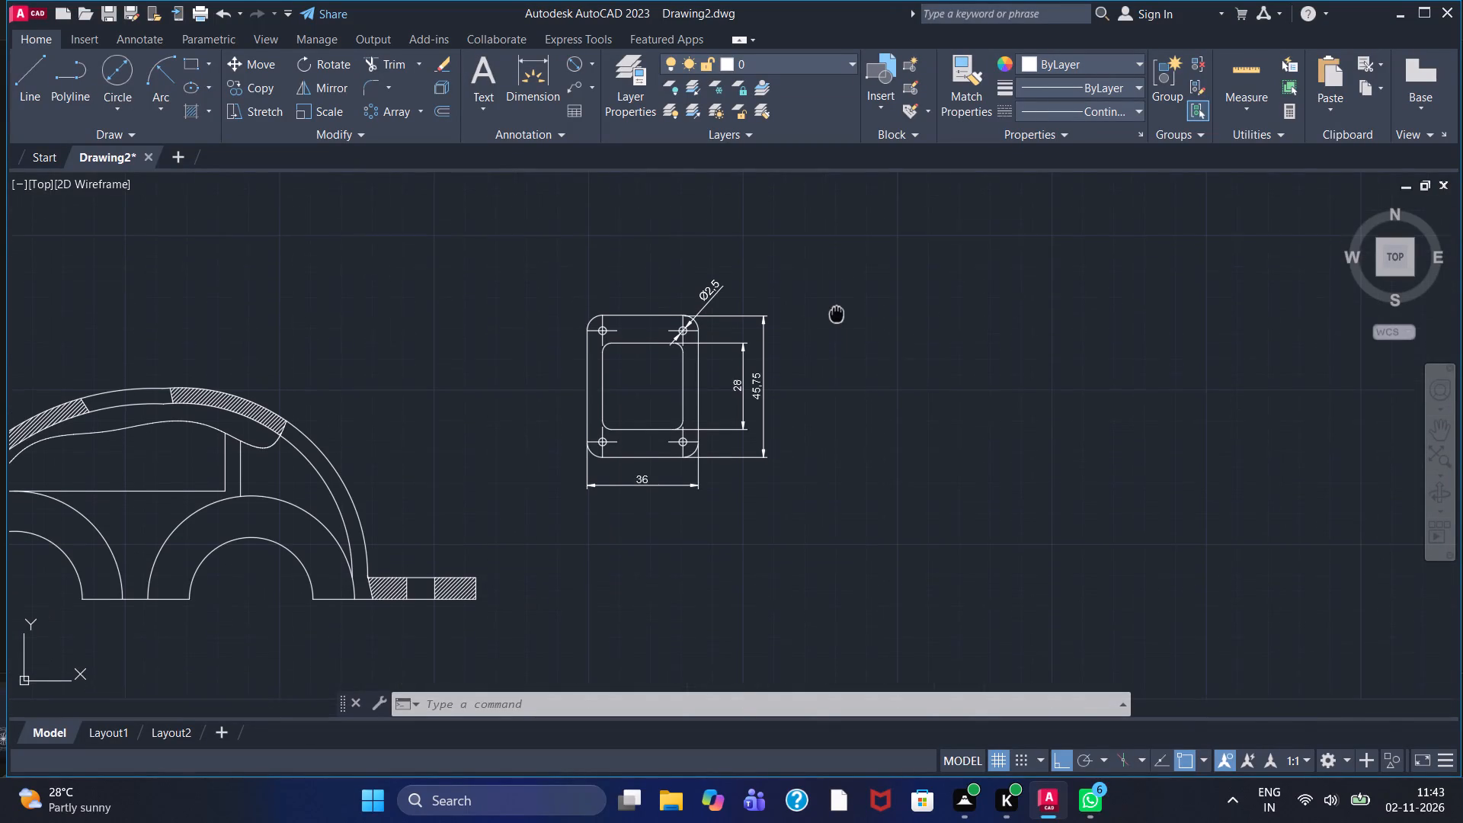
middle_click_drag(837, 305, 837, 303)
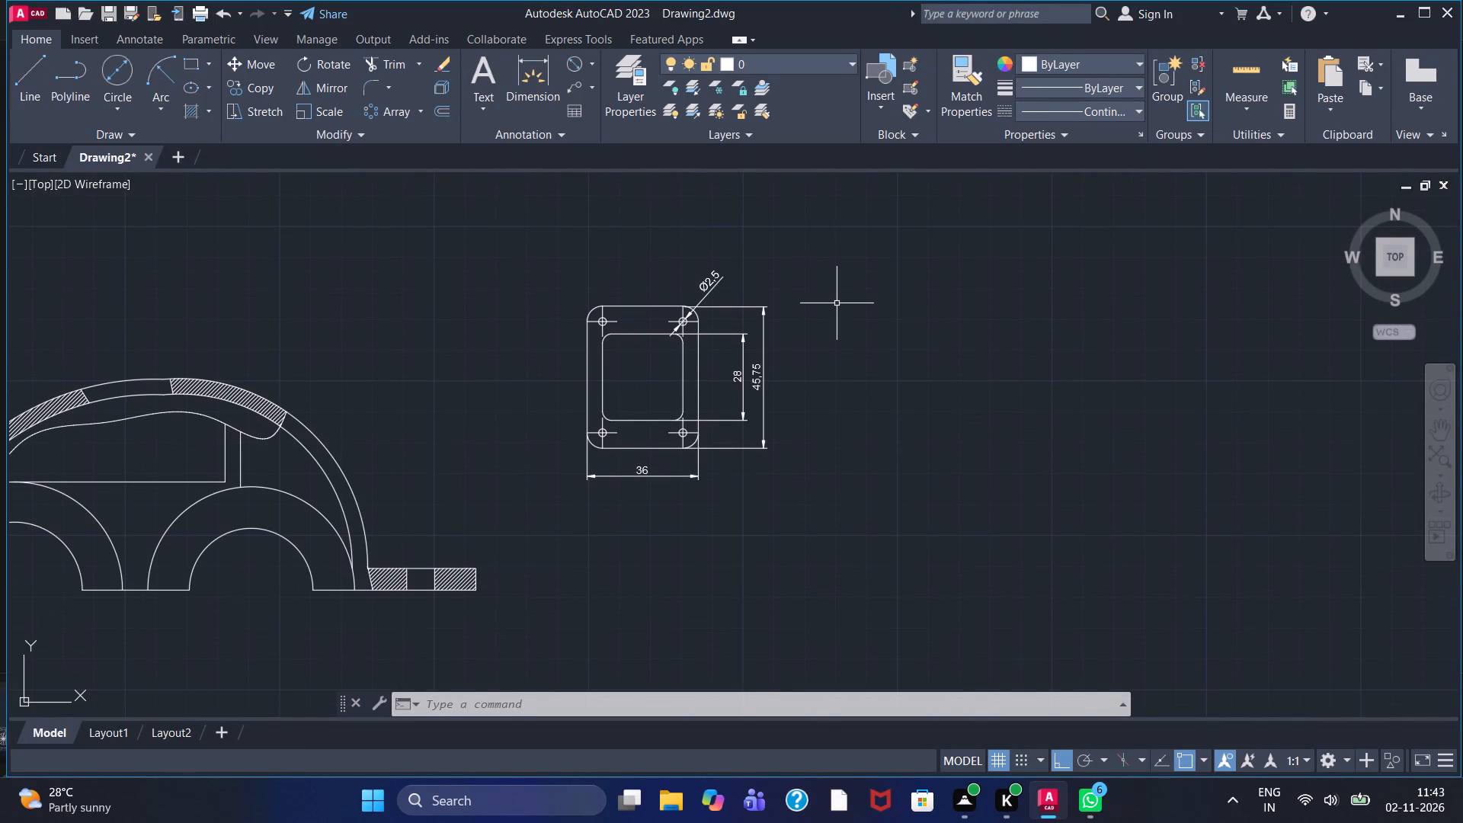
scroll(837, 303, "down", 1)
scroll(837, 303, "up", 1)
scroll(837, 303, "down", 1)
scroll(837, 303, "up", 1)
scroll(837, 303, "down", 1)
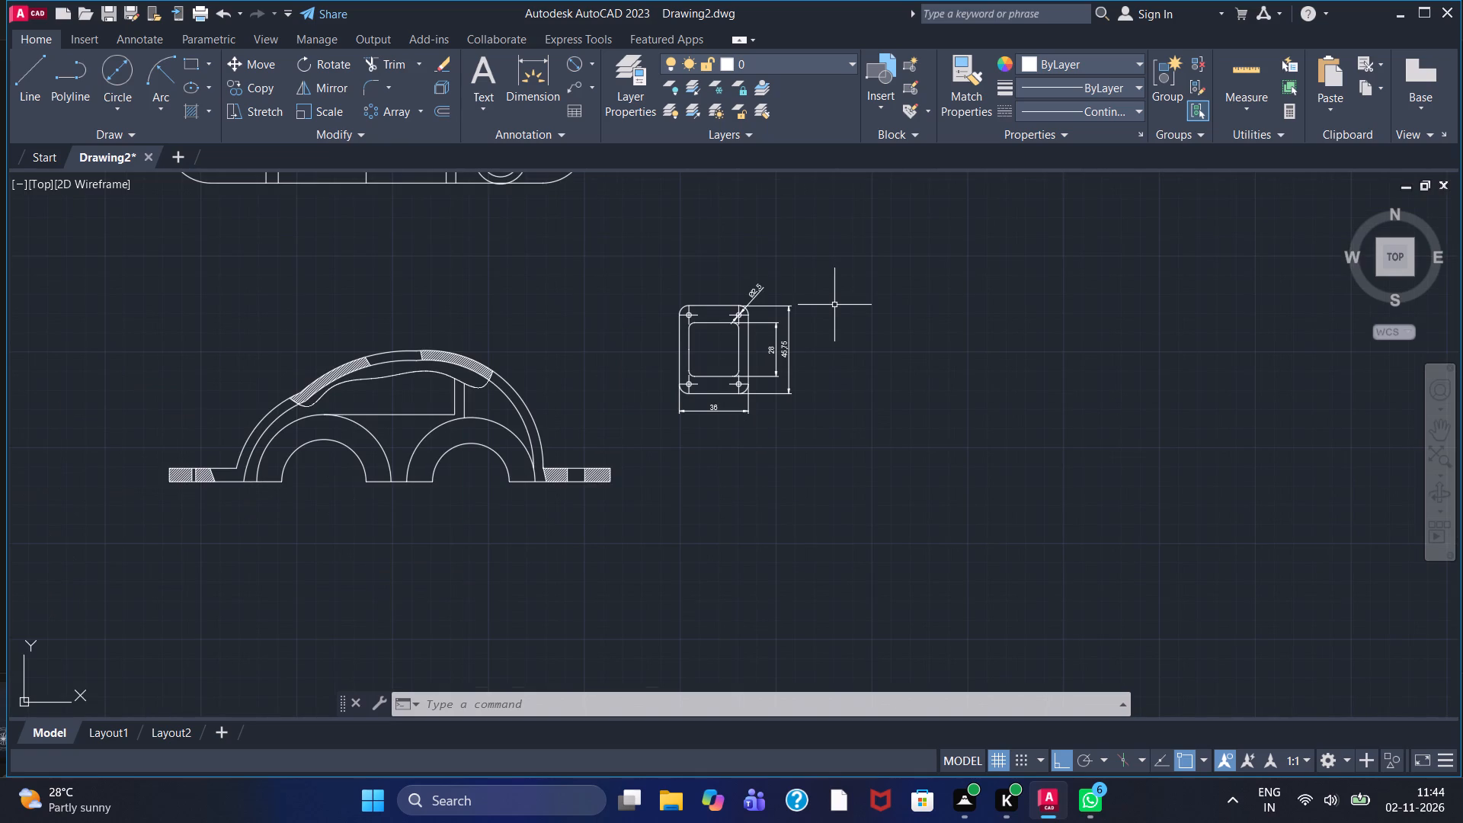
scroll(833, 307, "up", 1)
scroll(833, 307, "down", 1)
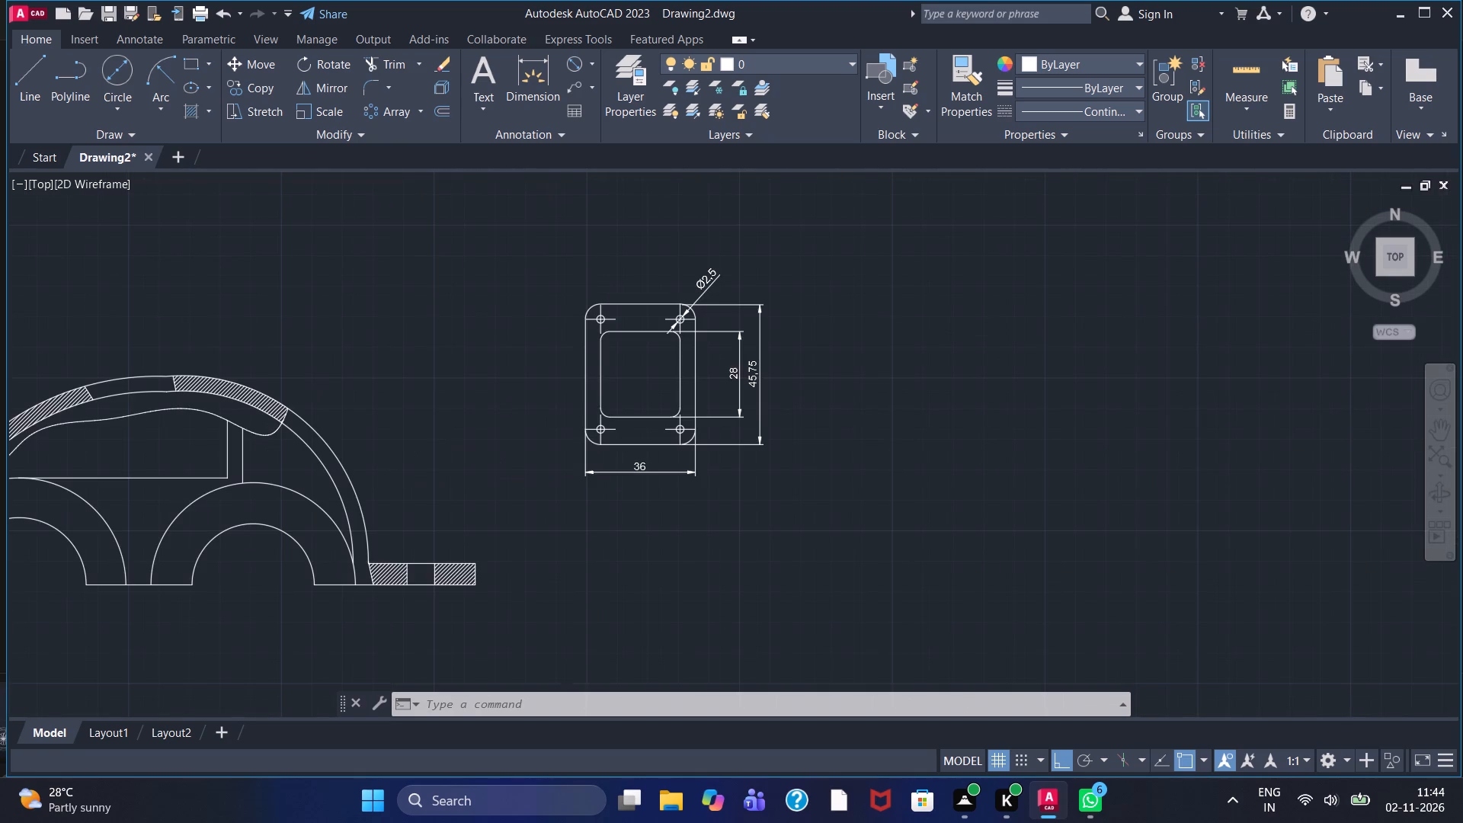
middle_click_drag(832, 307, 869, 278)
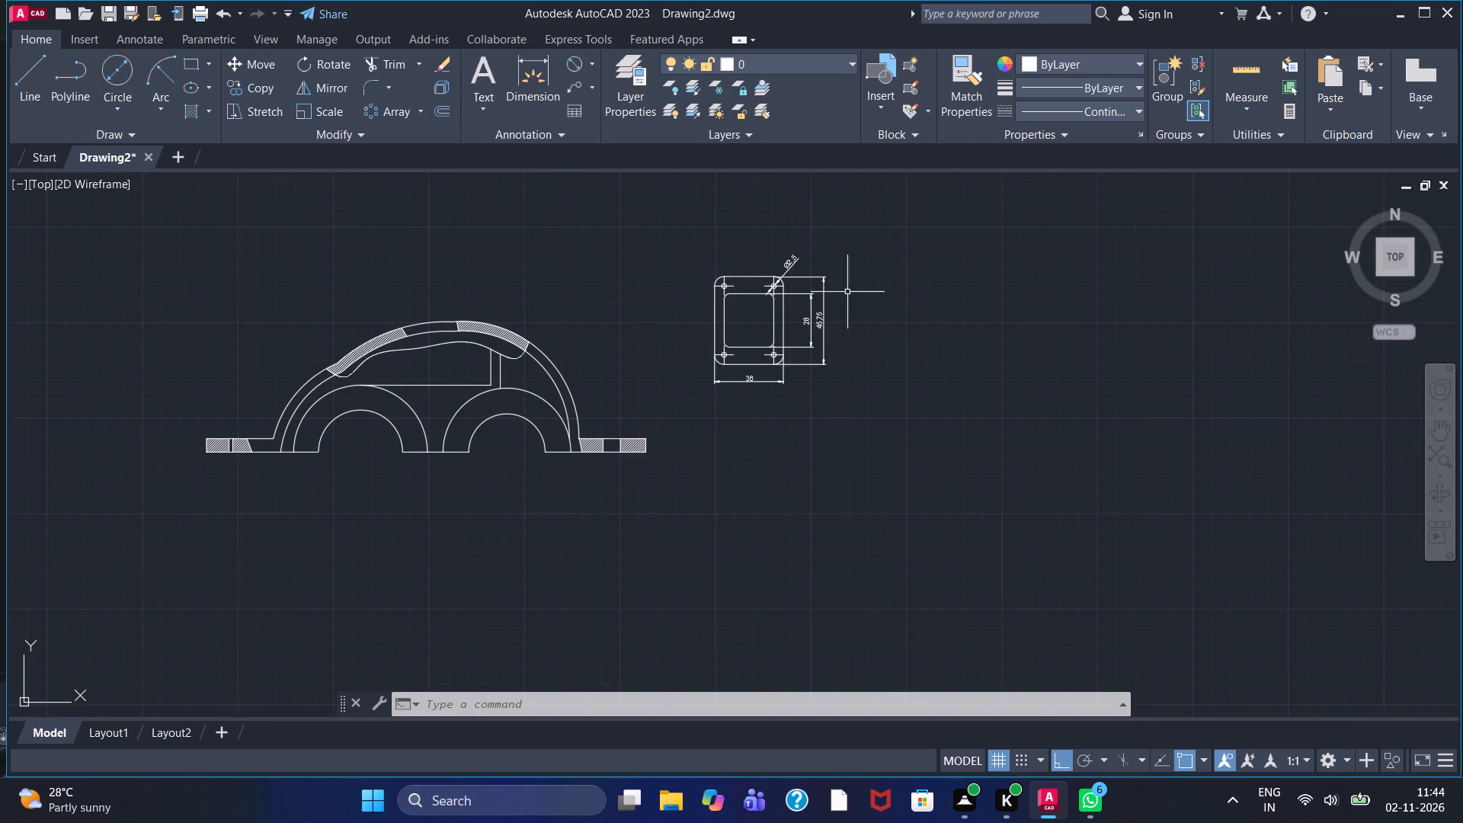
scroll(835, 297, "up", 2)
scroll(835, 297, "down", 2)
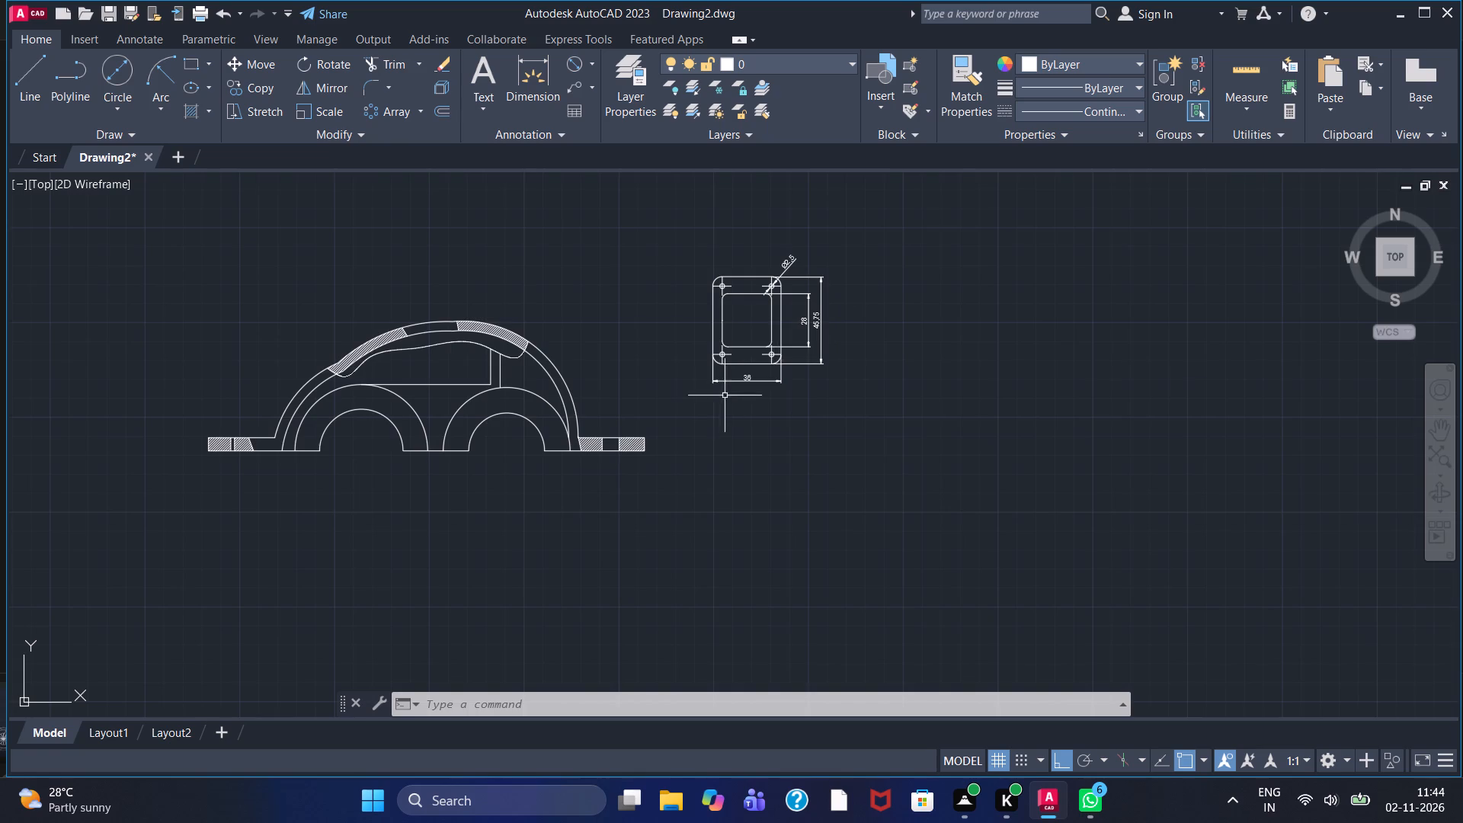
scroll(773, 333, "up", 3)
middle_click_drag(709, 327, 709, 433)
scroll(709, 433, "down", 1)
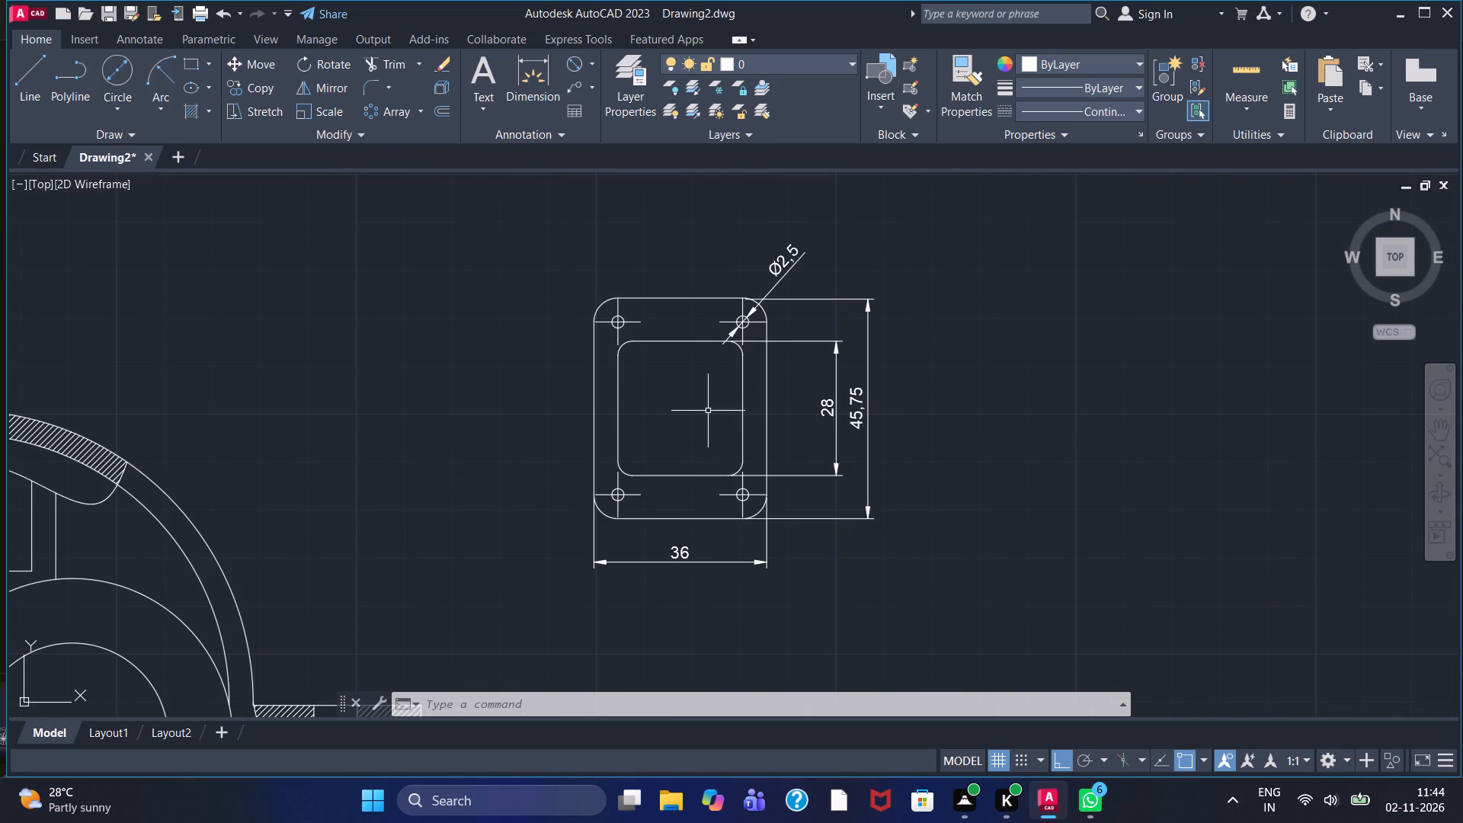
Save the drawing in the Documents folder as BOX COVER.dwg.
key("ctrl+s")
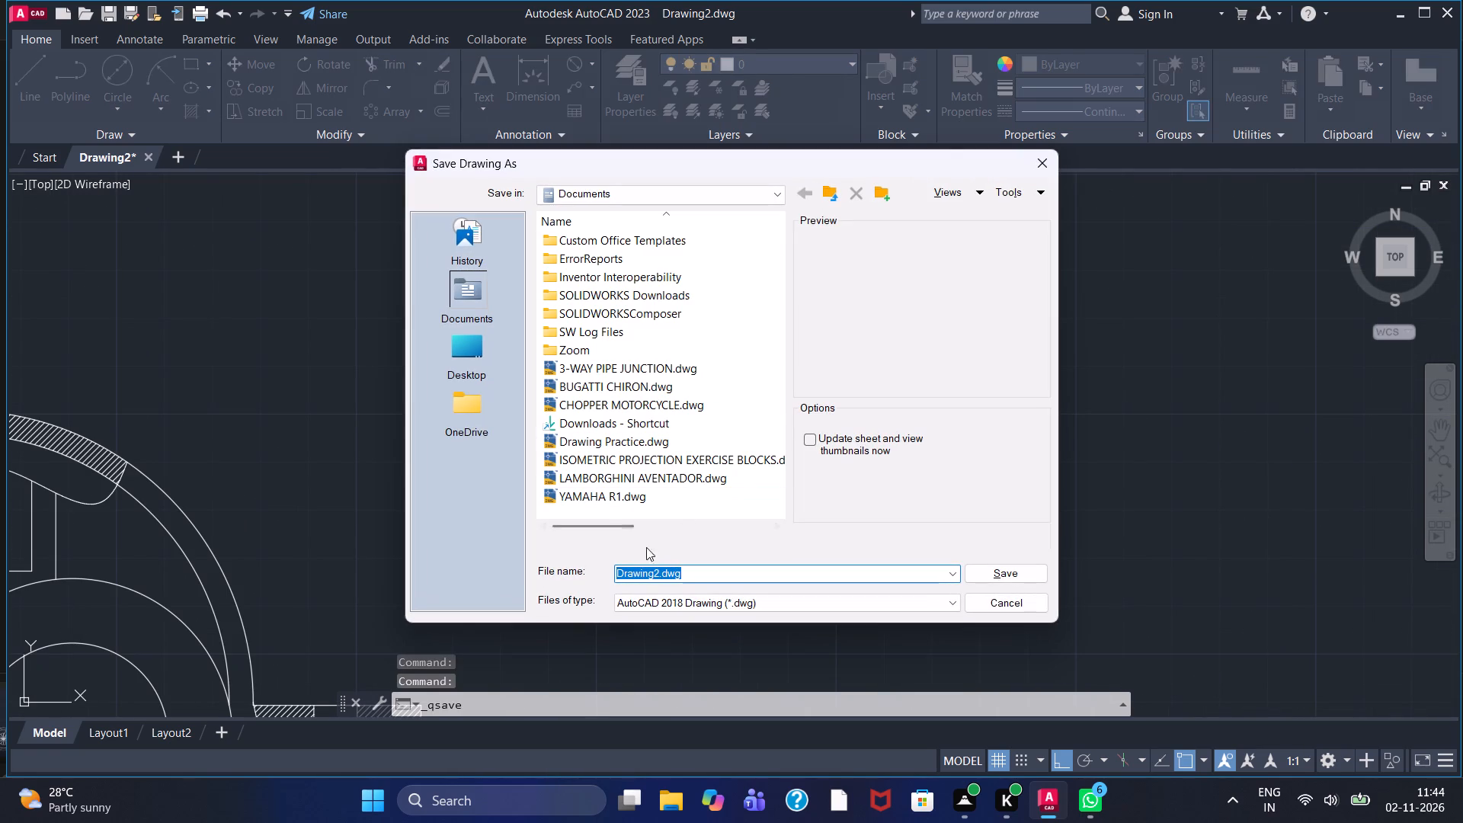
left_click_drag(658, 571, 580, 580)
key("BackSpace")
key("ctrl+v")
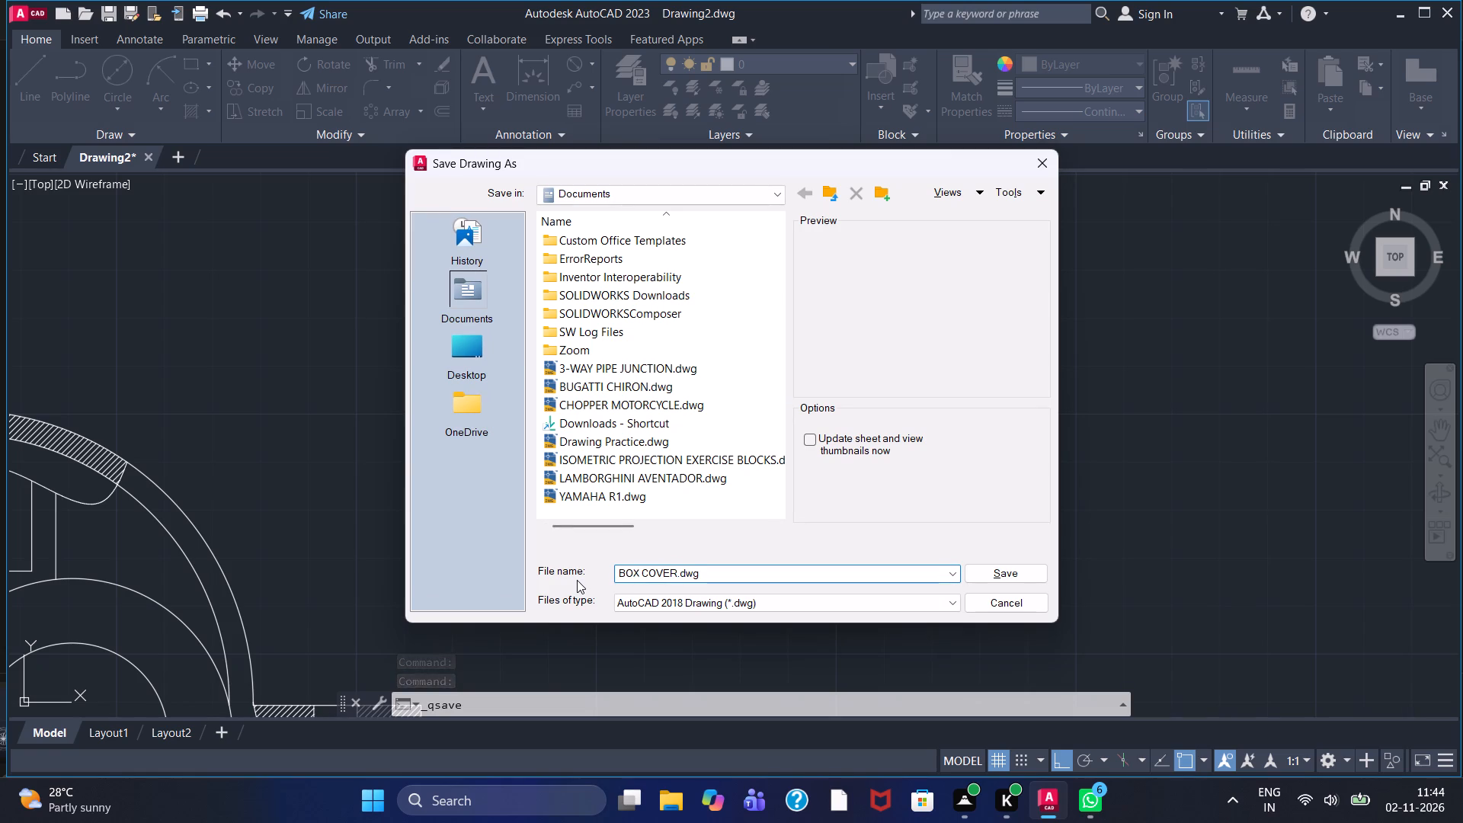
left_click(997, 572)
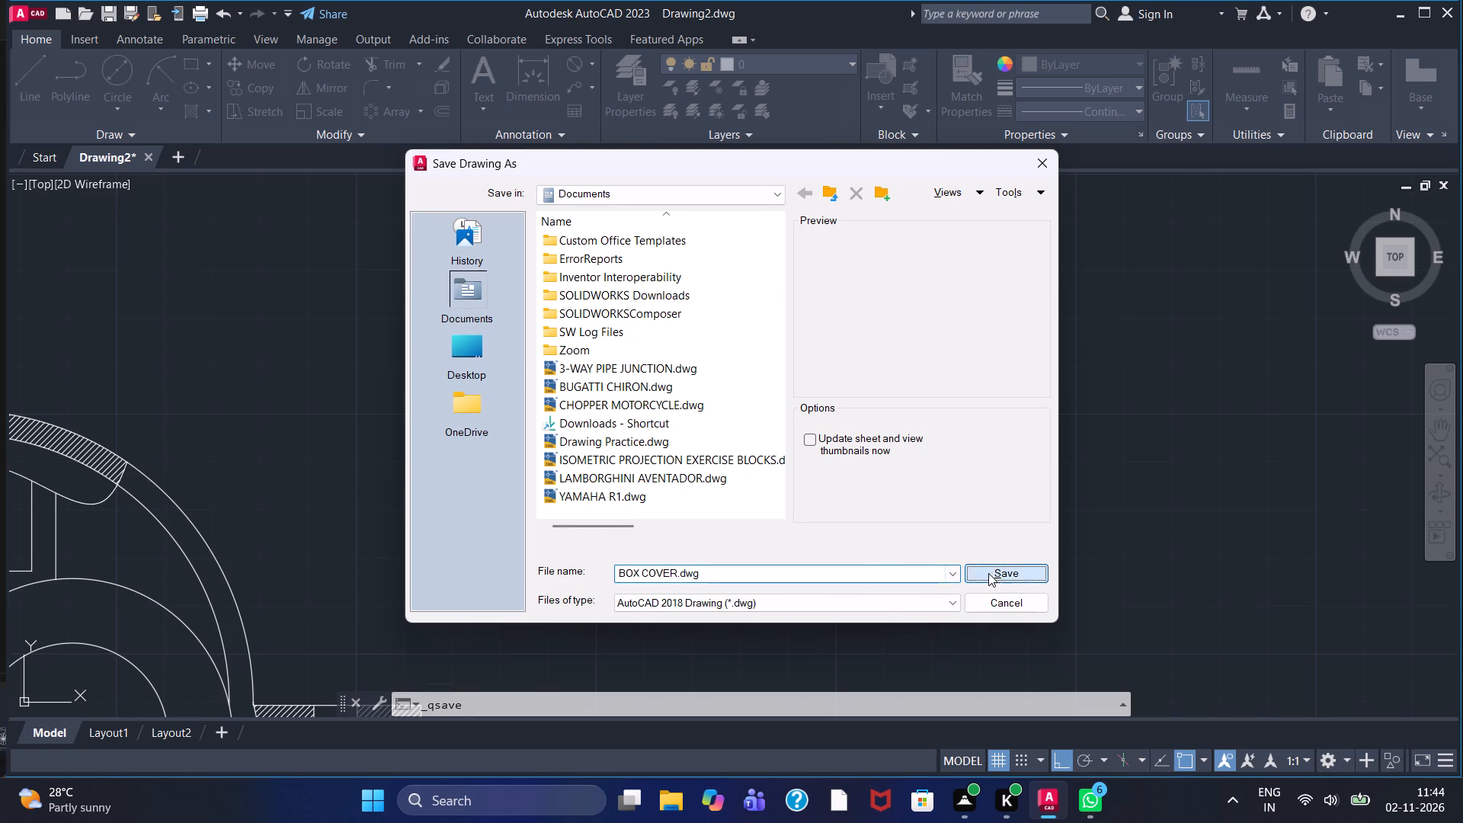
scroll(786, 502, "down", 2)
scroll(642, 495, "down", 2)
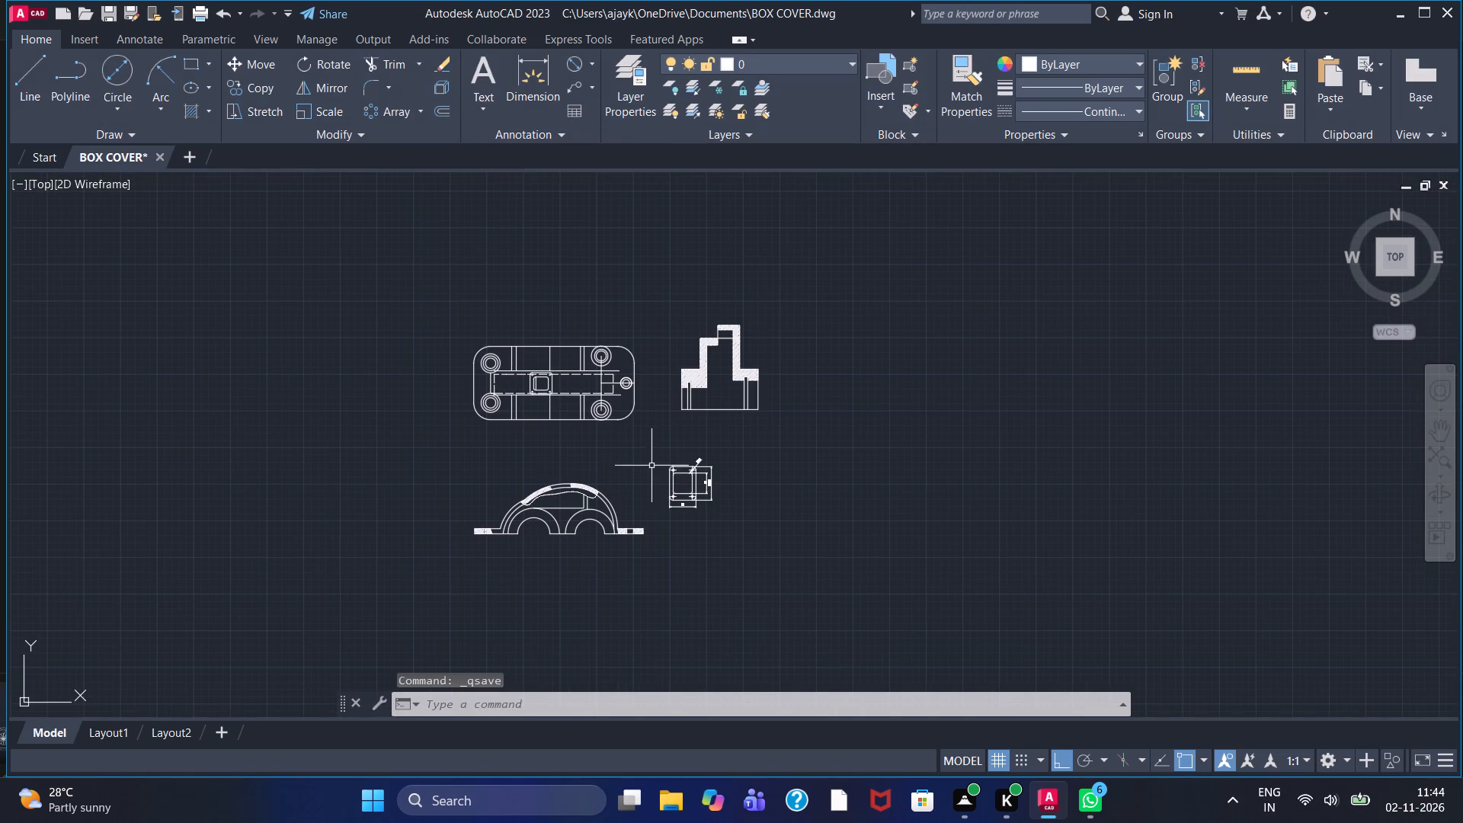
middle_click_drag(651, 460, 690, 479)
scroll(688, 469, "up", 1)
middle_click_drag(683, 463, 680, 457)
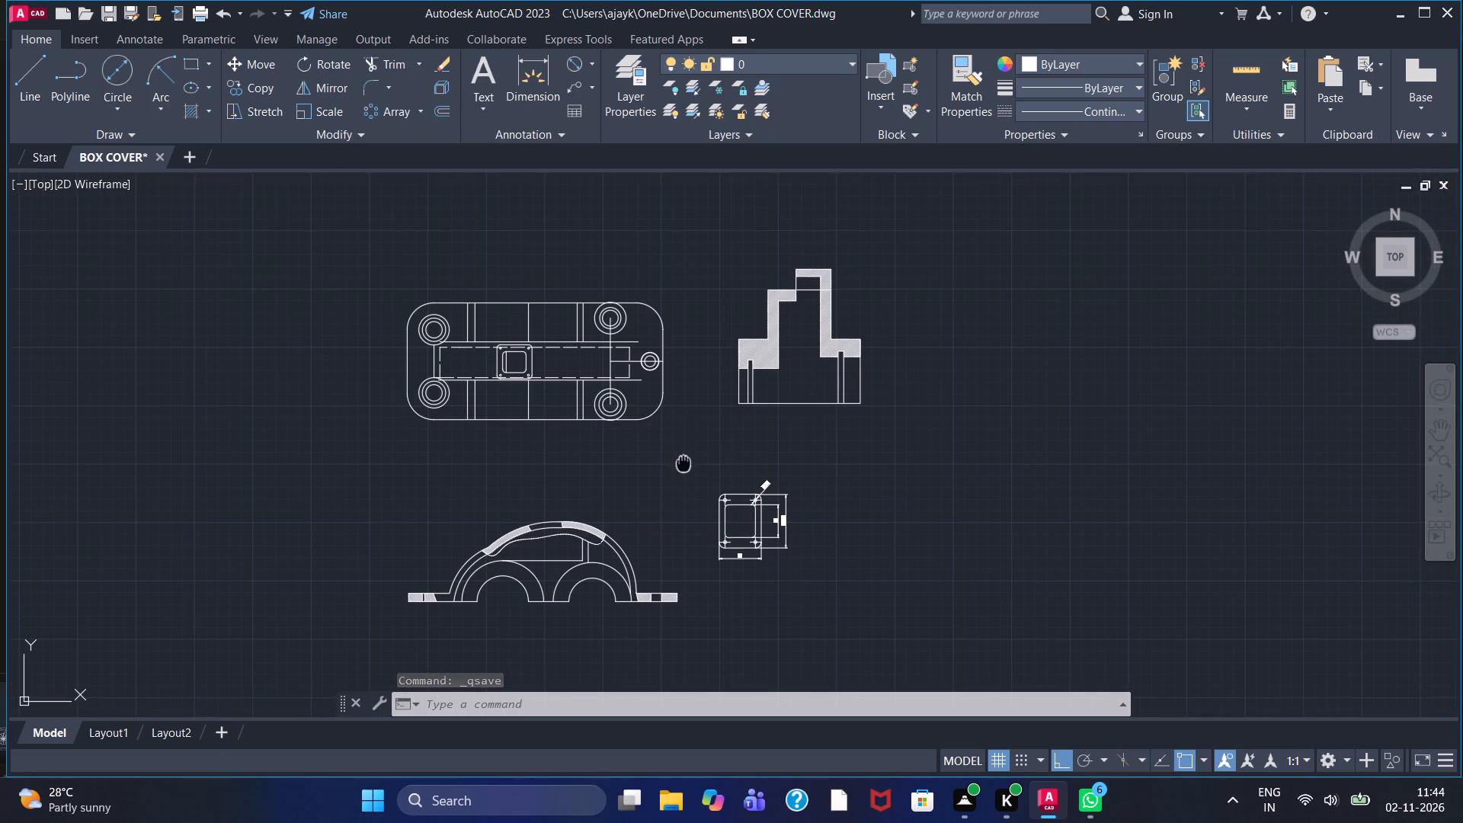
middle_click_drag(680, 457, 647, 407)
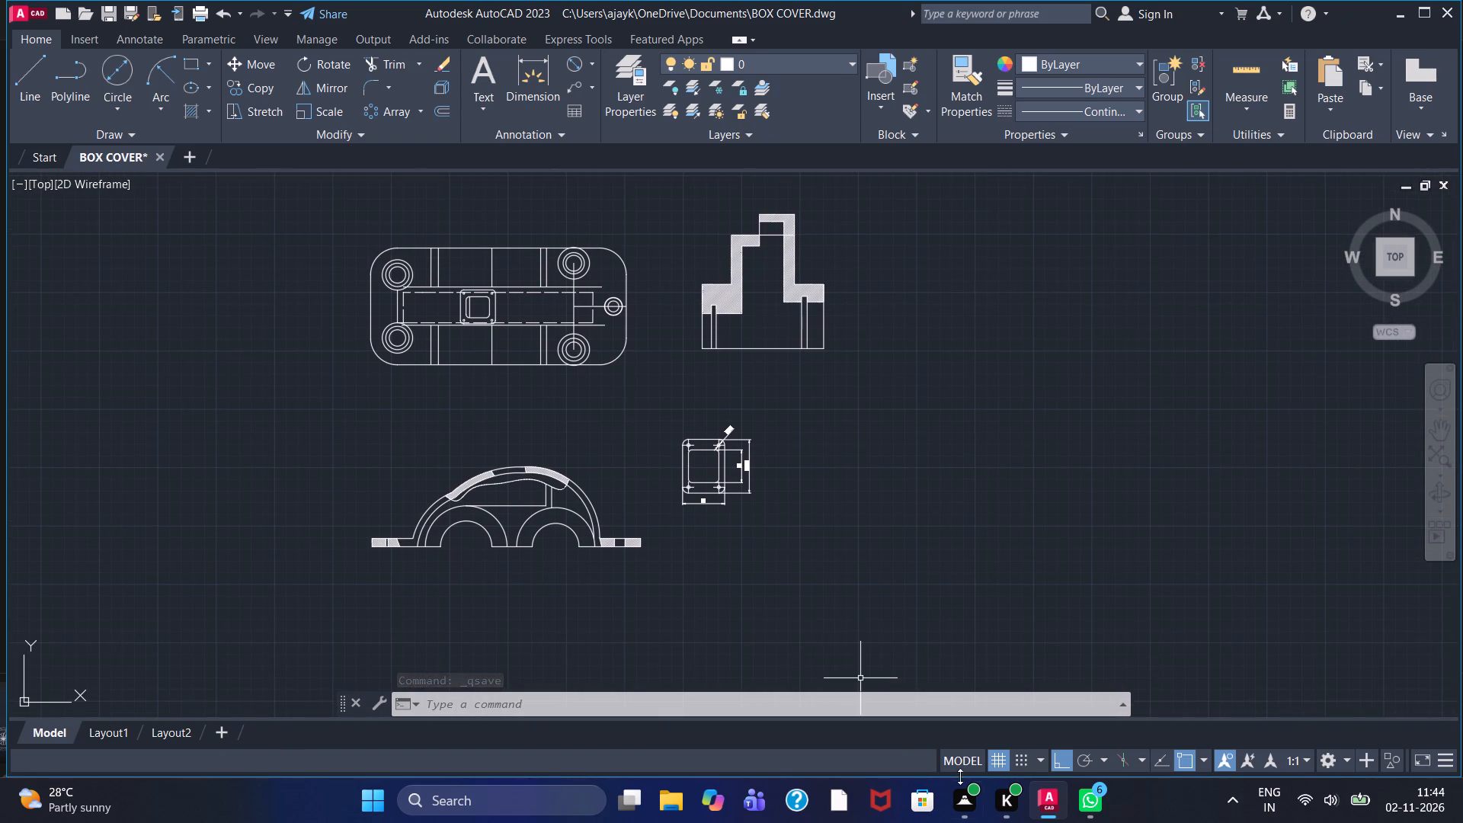